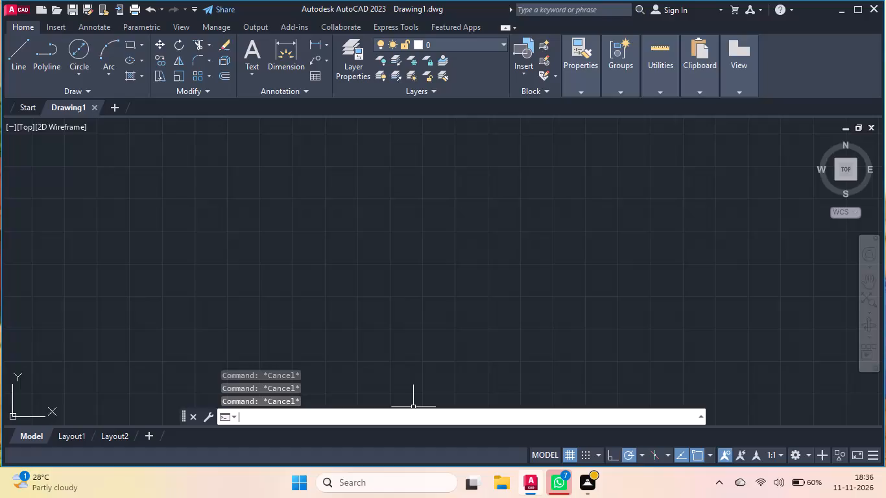
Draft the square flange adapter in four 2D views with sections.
Run the LOGFILEON command.
type("lo")
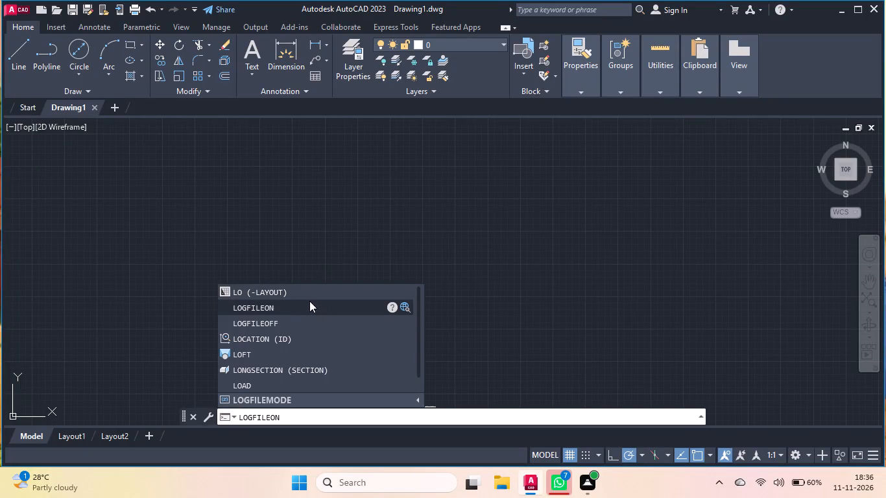
double_click(309, 301)
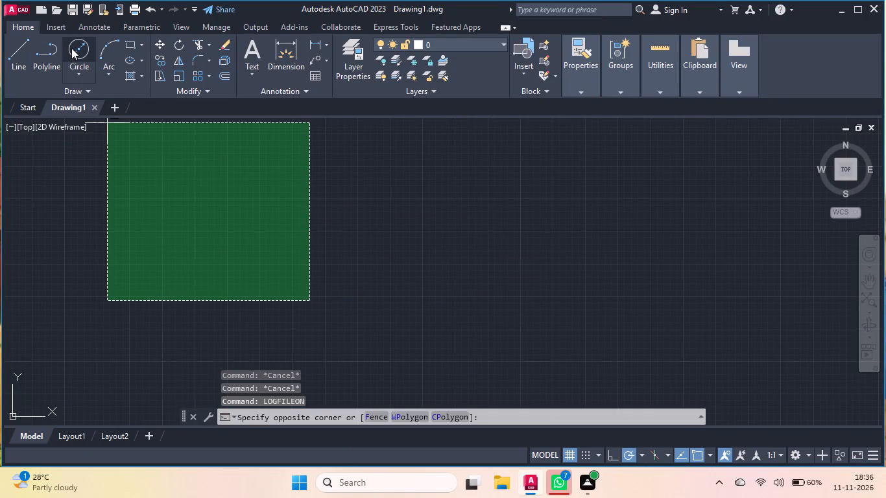
Draw a circle of diameter 70 in the empty drawing using the Center, Diameter method.
left_click(73, 47)
left_click(75, 77)
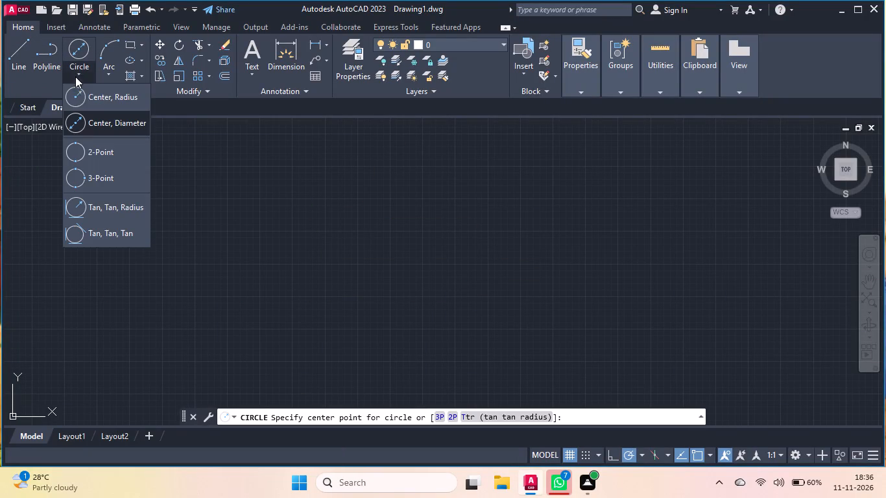
left_click(89, 126)
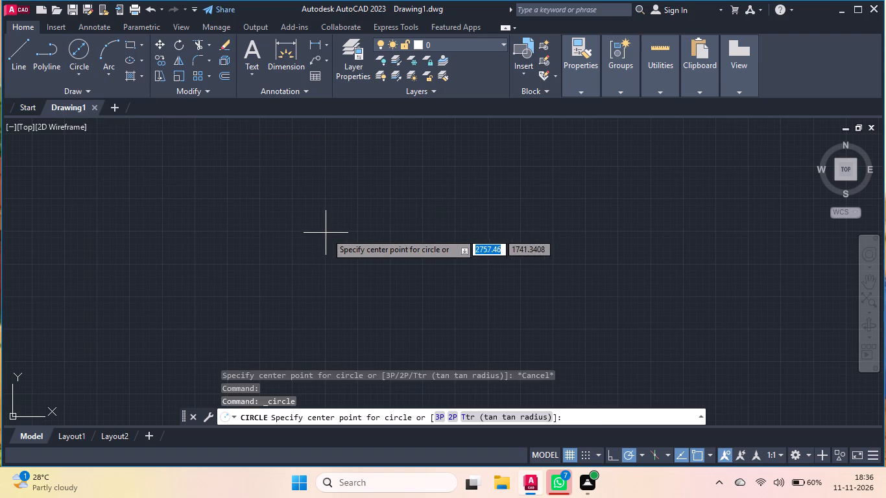
left_click(326, 231)
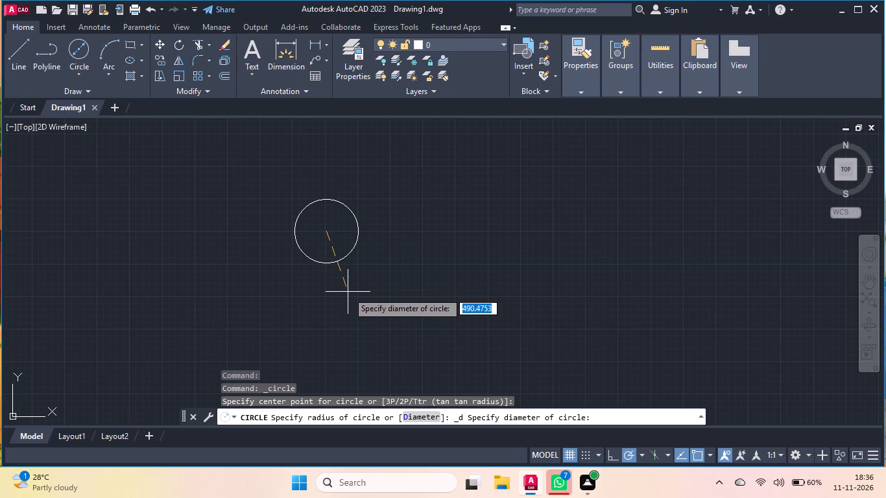
type("70")
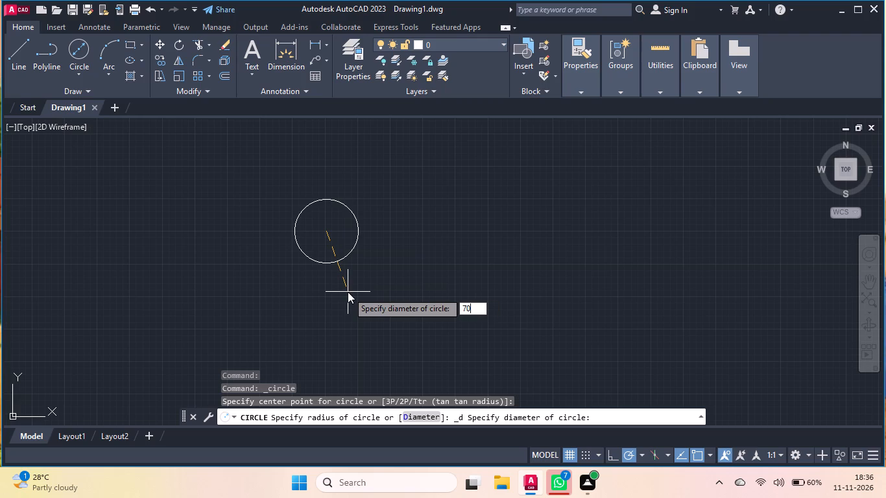
key("Return")
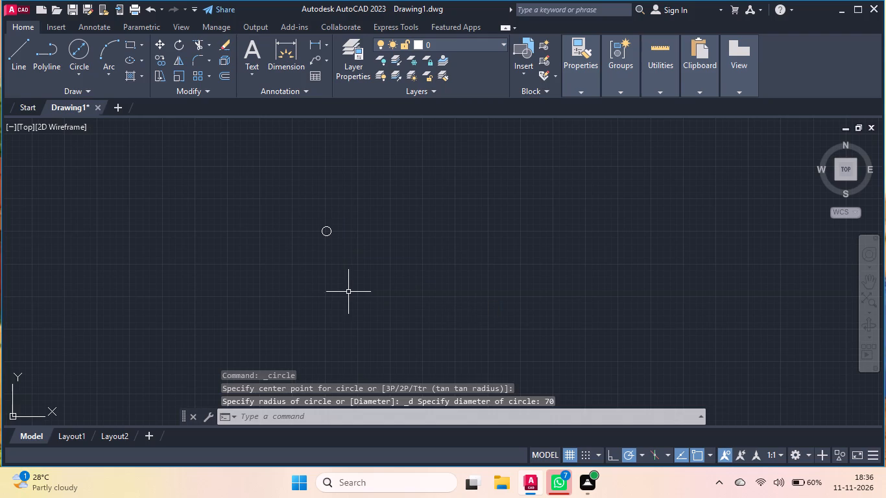
Draw a circle of diameter 85 concentric with the first circle.
scroll(336, 216, "up", 4)
scroll(254, 341, "up", 2)
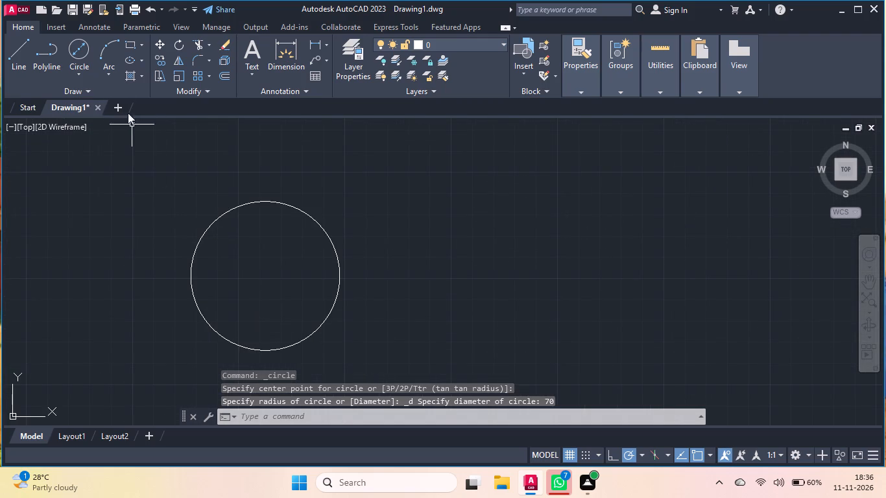
left_click(77, 43)
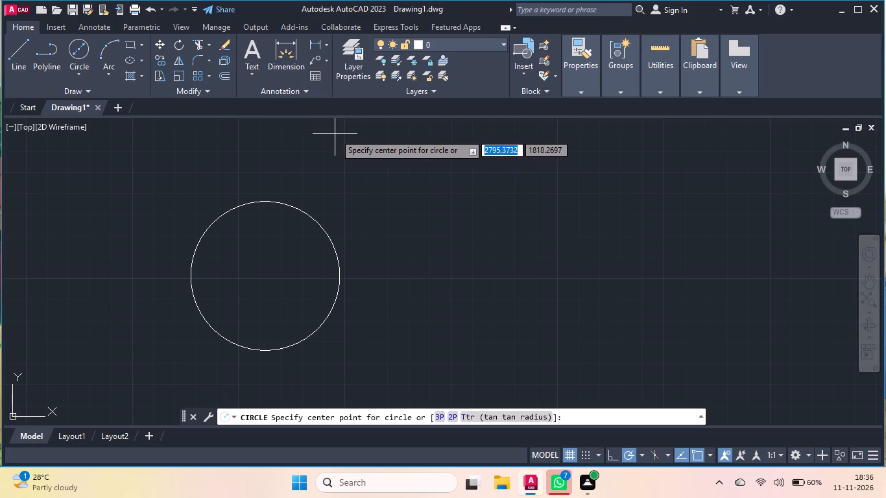
scroll(335, 133, "down", 1)
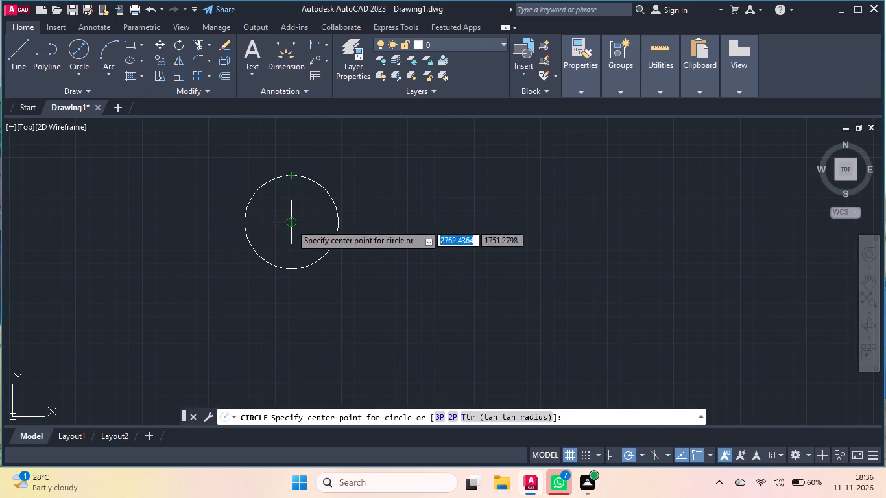
left_click(291, 224)
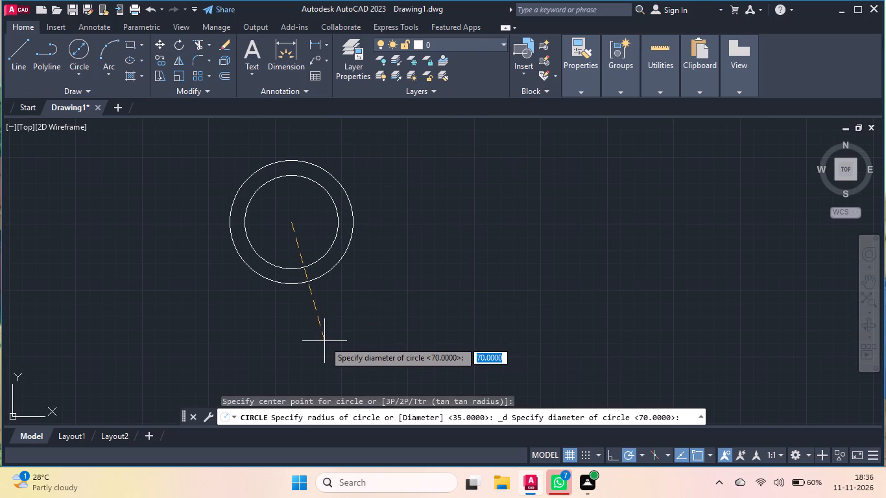
type("85")
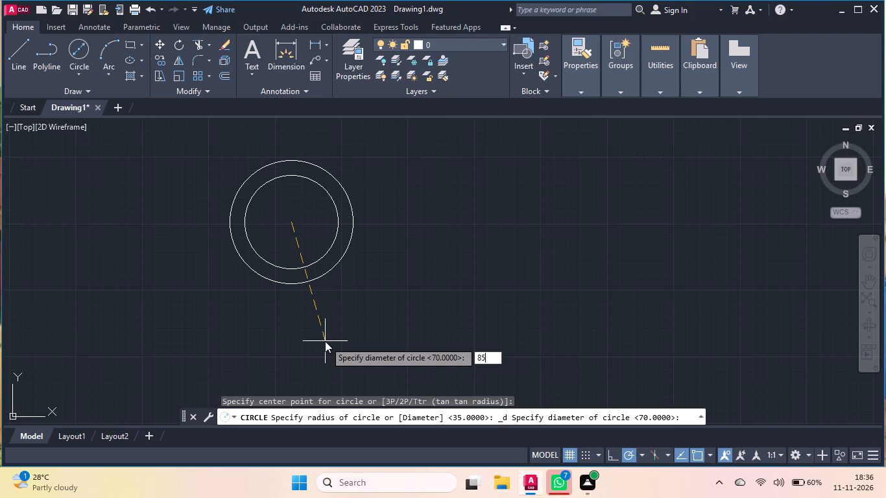
key("Return")
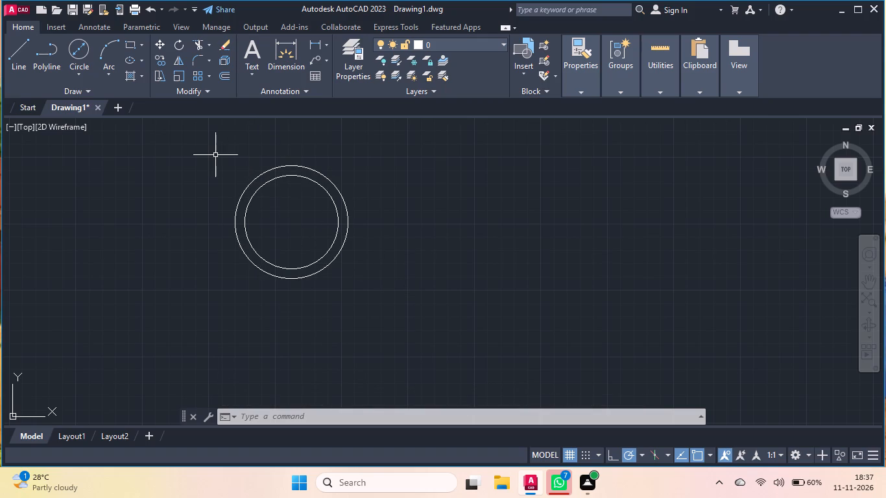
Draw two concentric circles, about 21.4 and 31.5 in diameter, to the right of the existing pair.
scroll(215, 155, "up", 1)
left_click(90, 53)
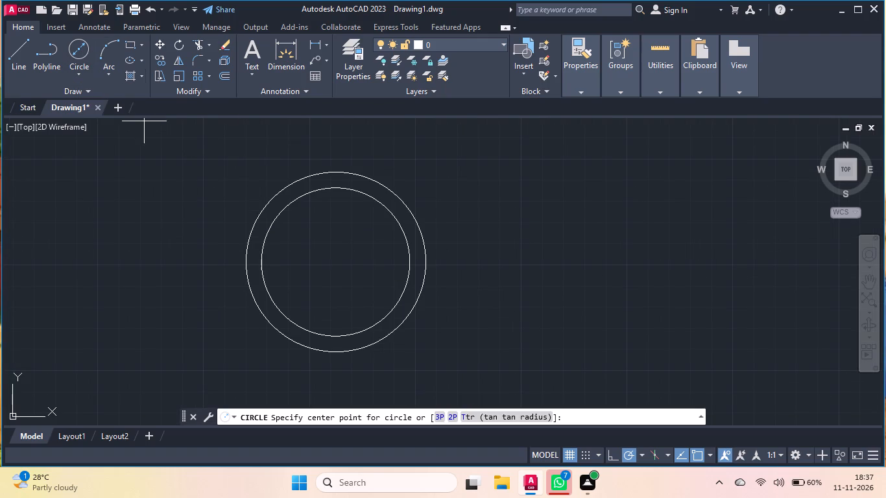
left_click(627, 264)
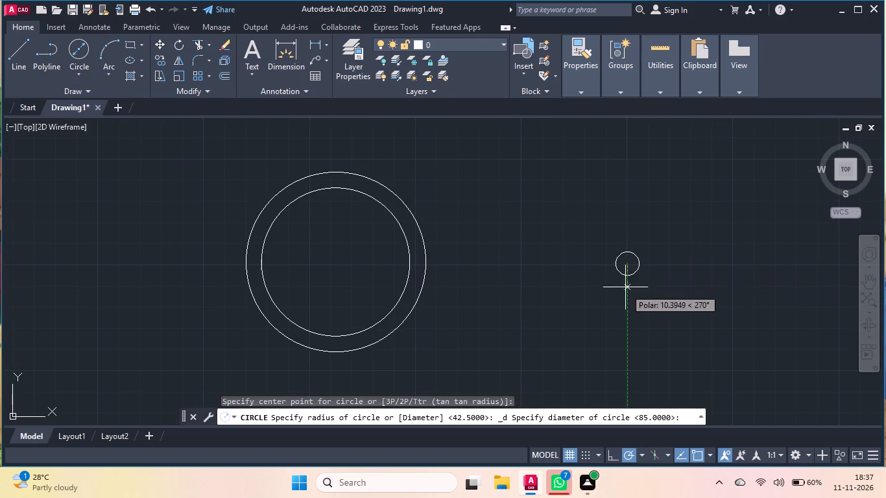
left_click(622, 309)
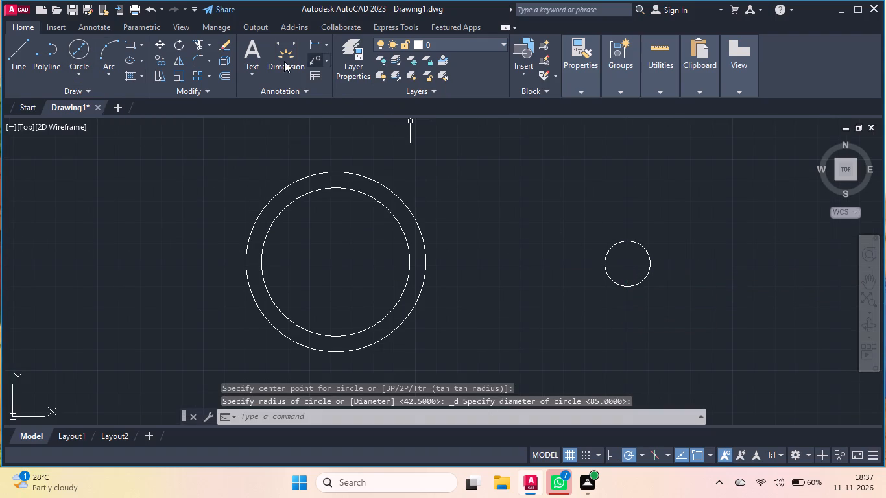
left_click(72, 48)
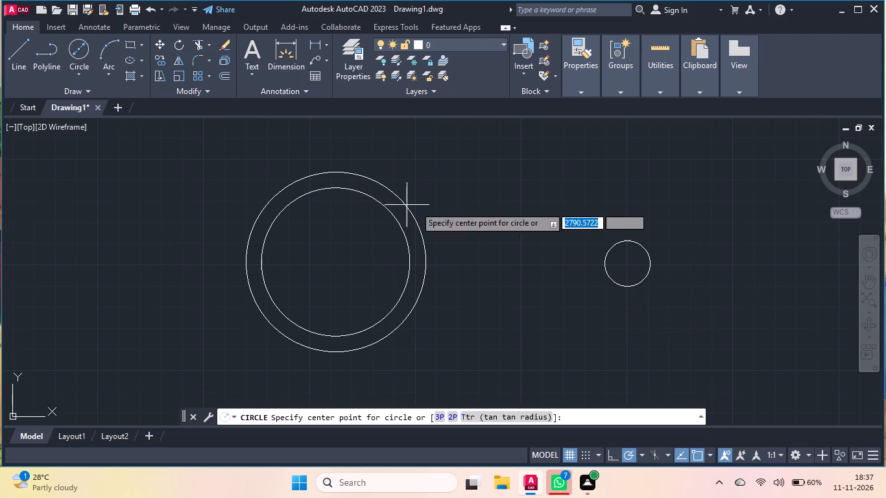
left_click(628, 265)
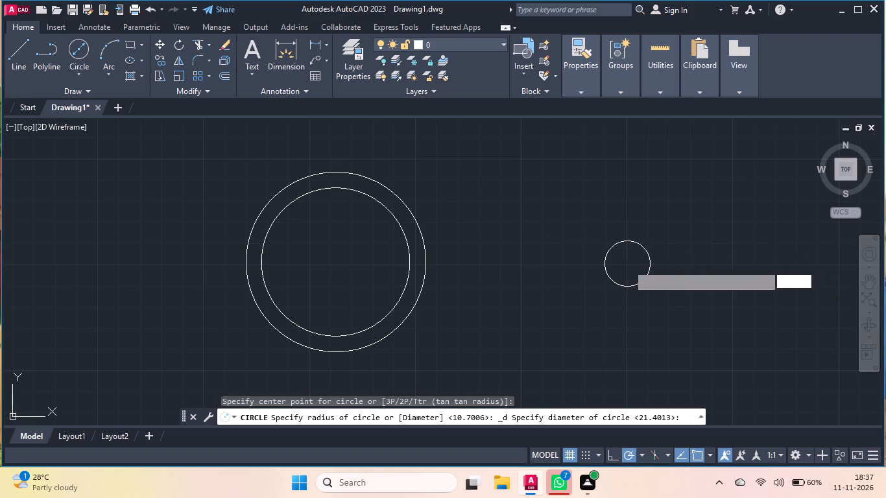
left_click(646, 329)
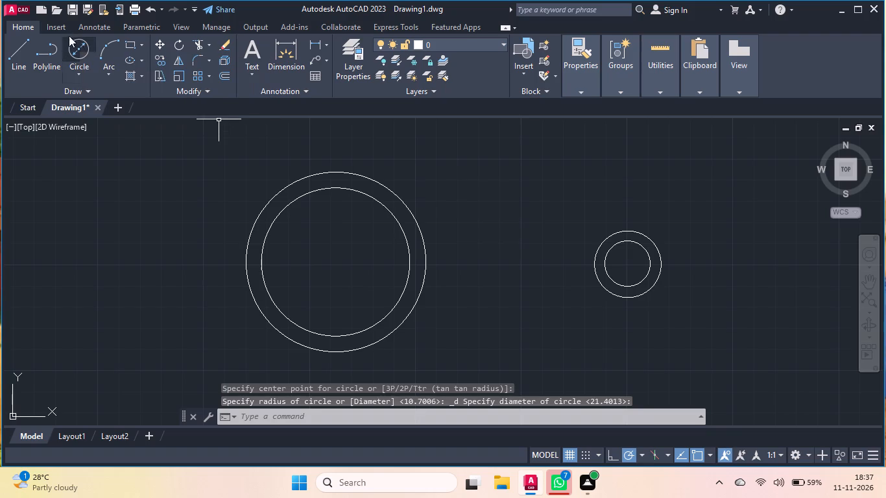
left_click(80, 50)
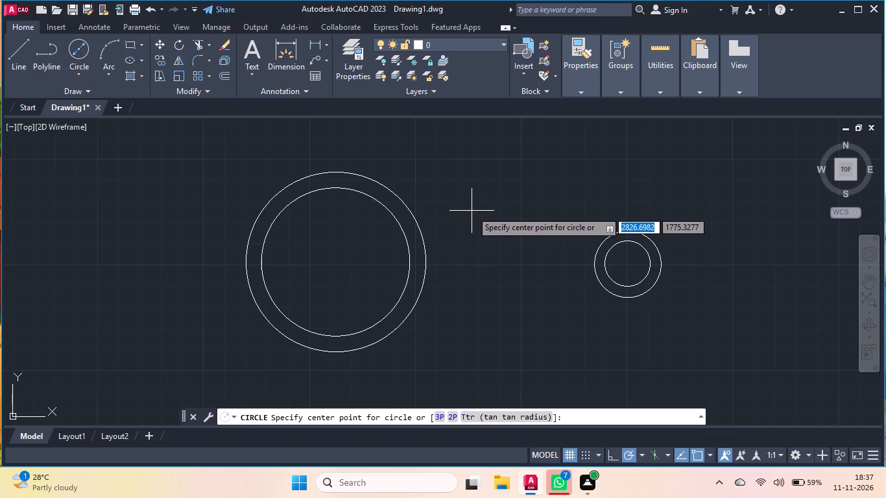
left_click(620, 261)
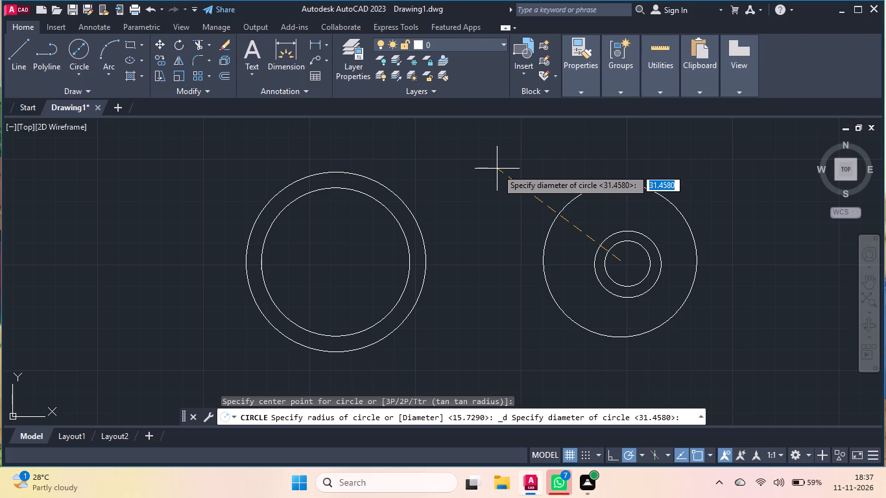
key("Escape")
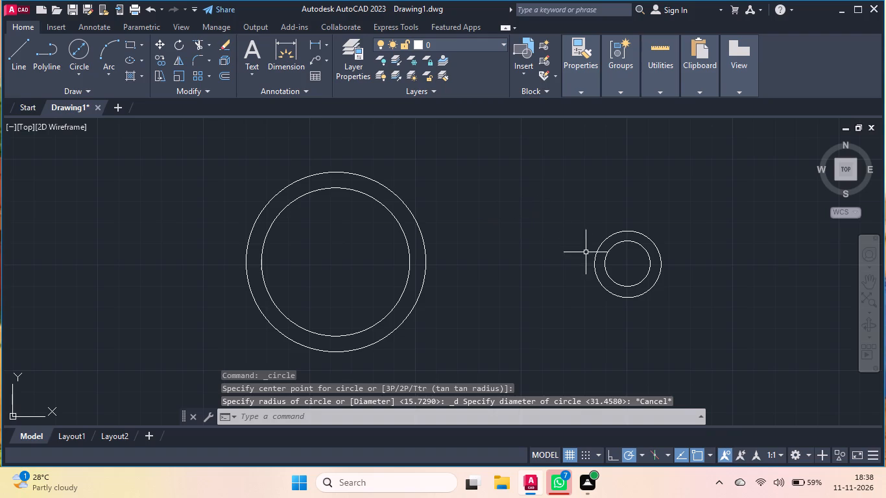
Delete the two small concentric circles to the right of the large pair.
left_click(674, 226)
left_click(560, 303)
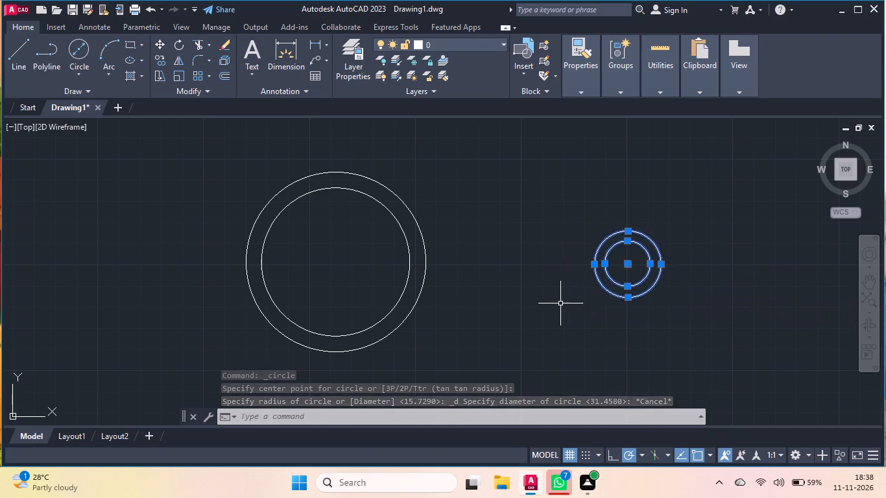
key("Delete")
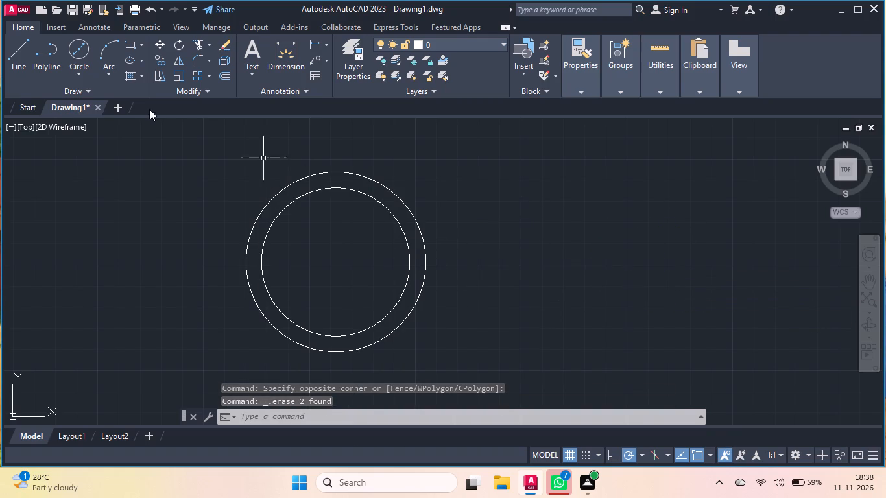
Draw a third circle at the common center, using the distance to the outer circle's bottom quadrant as its diameter.
left_click(86, 53)
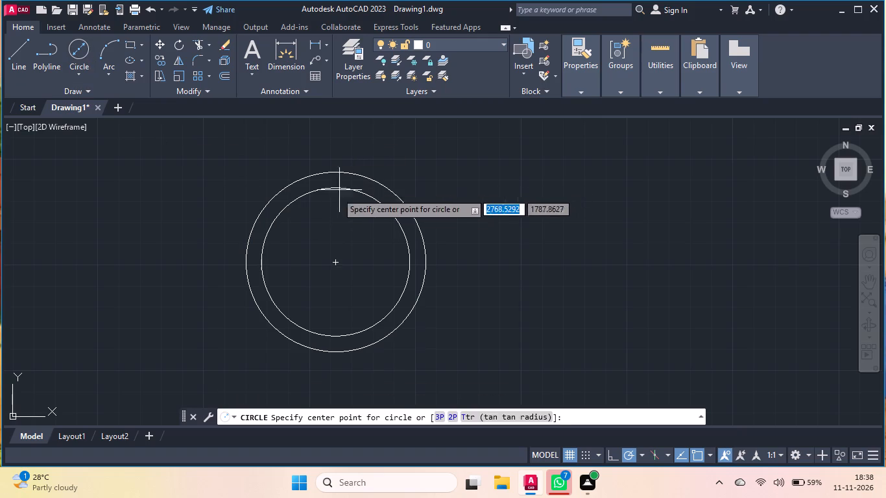
left_click(333, 262)
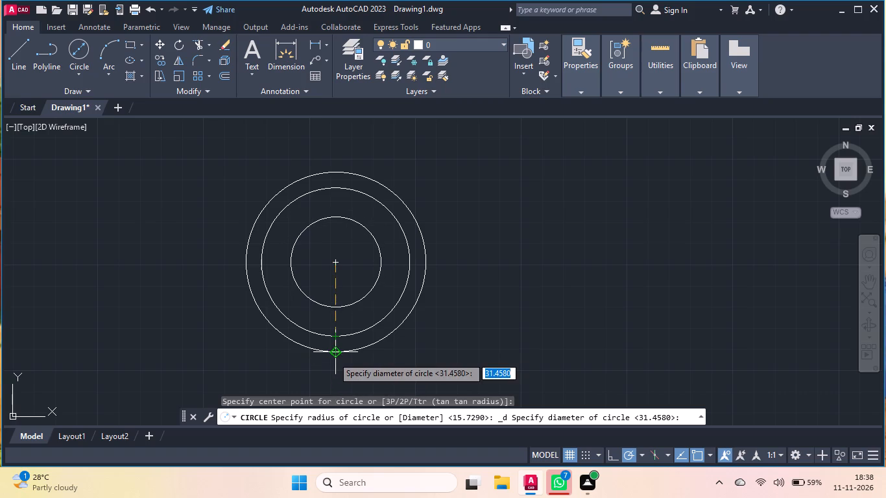
left_click(333, 357)
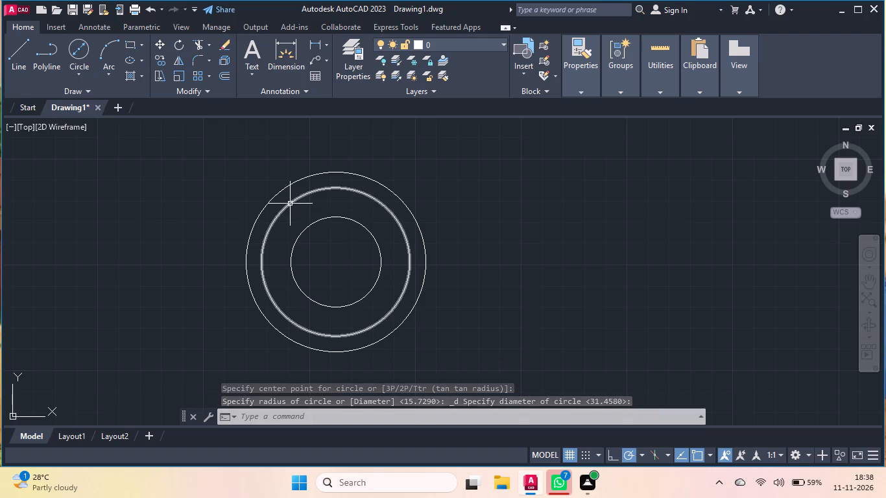
Draw a horizontal line from the outer circle's top quadrant leftward past the circle.
left_click(26, 45)
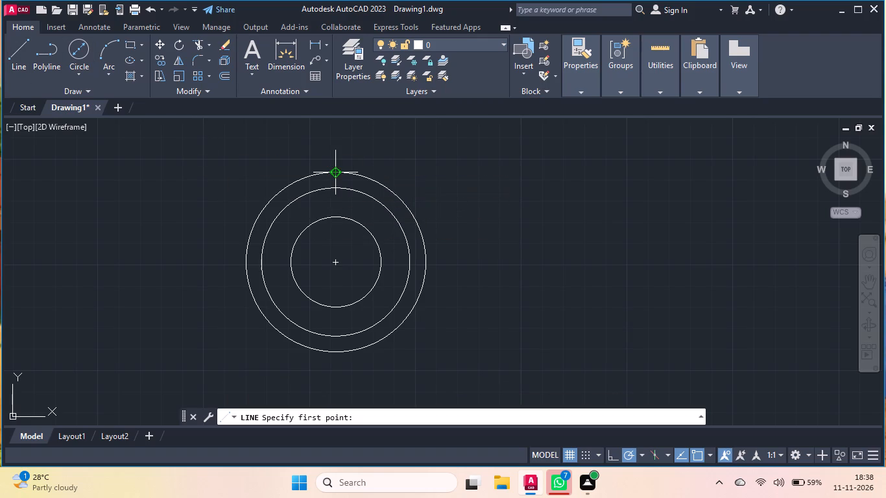
left_click(337, 169)
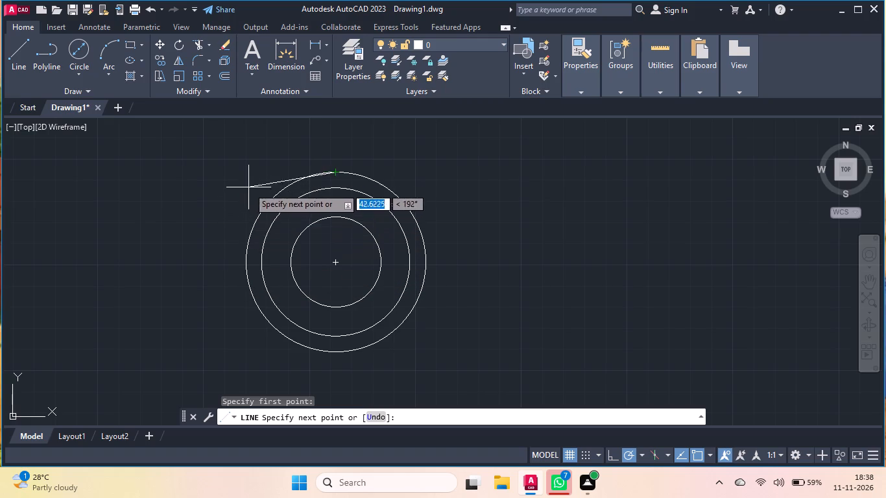
left_click(184, 174)
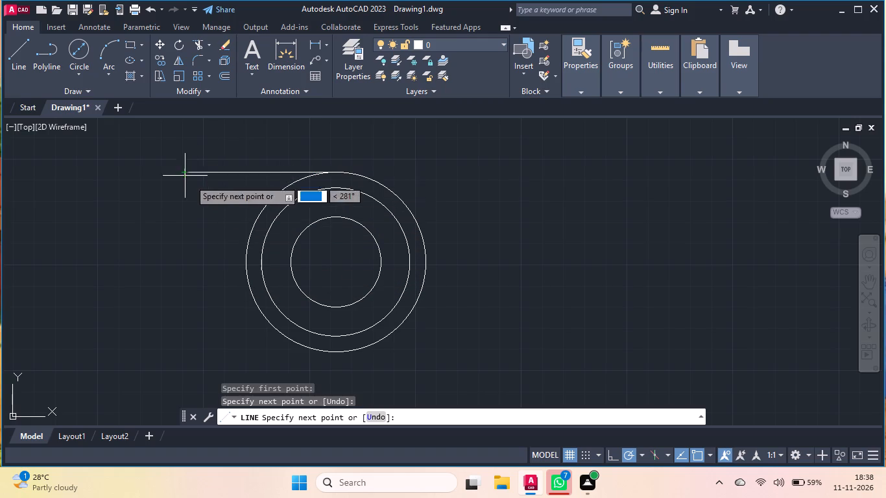
key("space")
Draw a horizontal line about 68 long rightward from the existing line near the outer circle's top.
key("space")
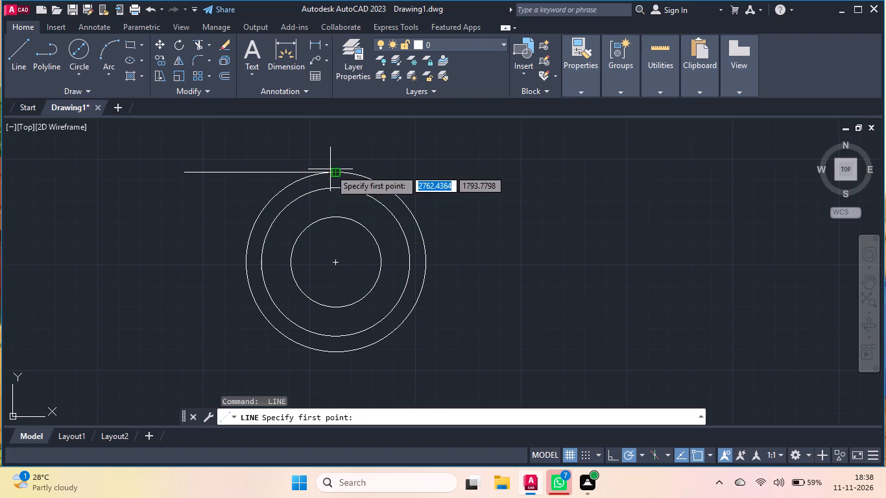
scroll(330, 169, "up", 2)
left_click(324, 178)
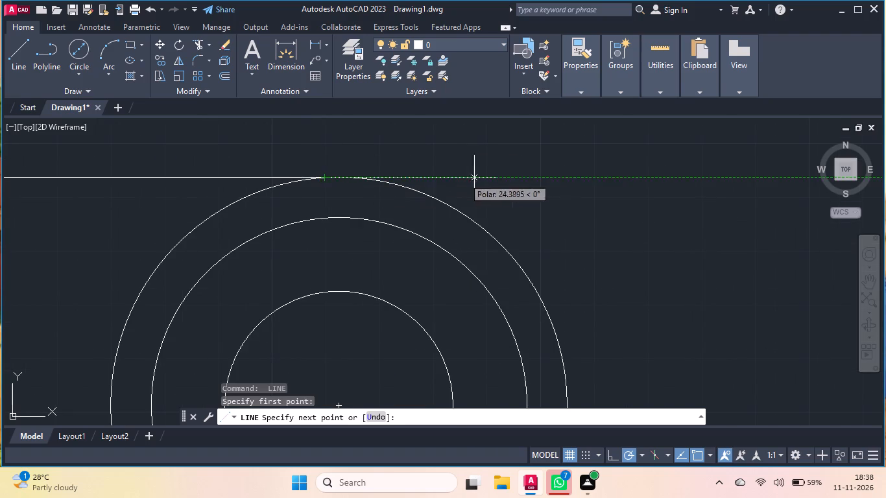
scroll(542, 171, "down", 2)
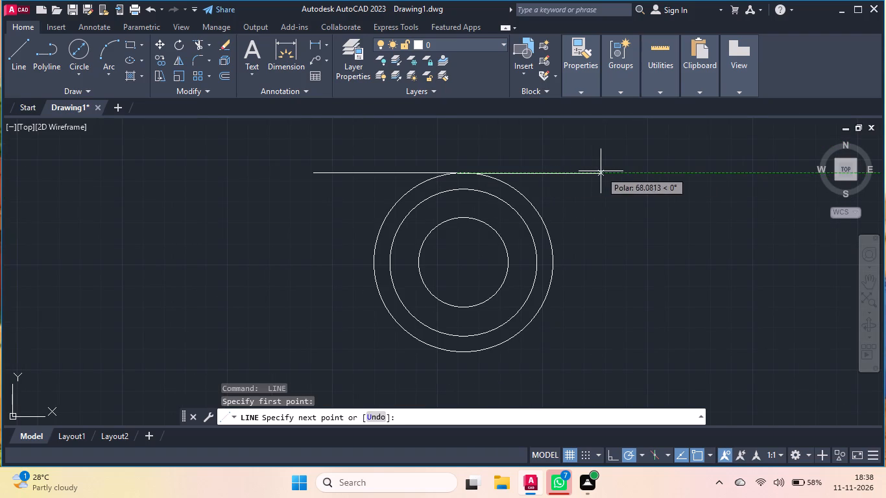
left_click(601, 171)
left_click(601, 171)
key("space")
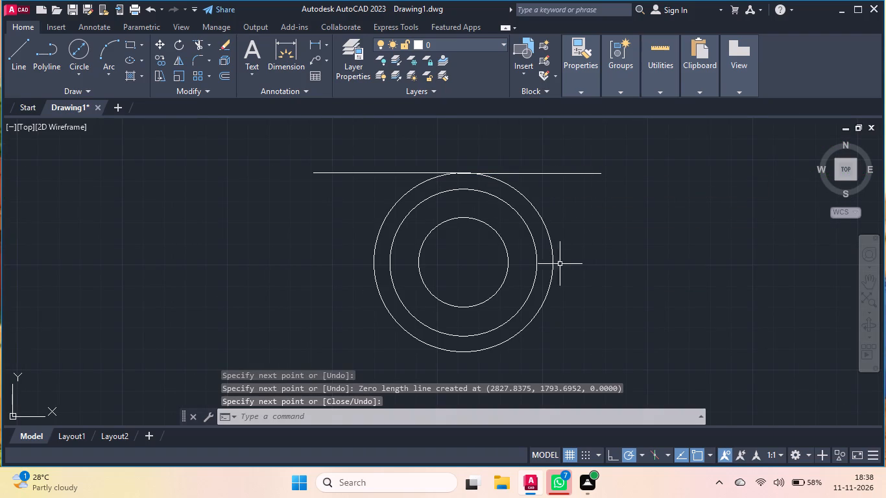
Draw vertical lines from the outer circle's left quadrant, one up to the top horizontal line and one down past the circle.
key("space")
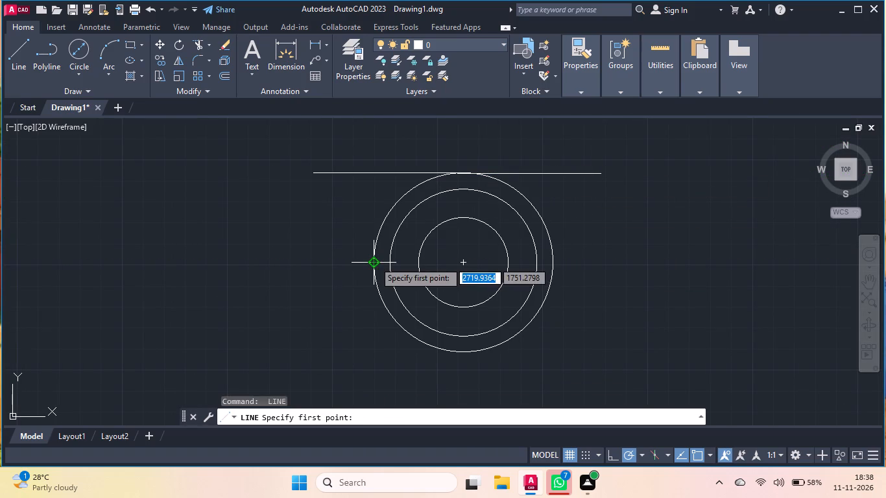
double_click(374, 261)
left_click(372, 172)
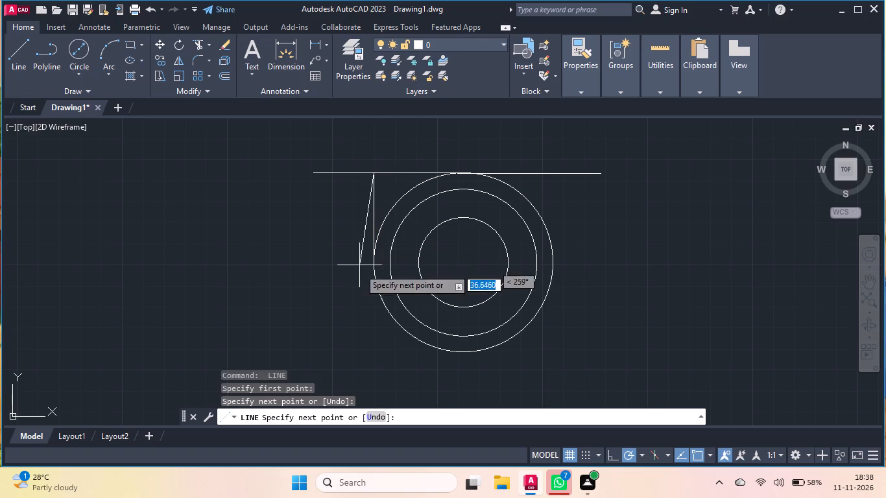
key("space")
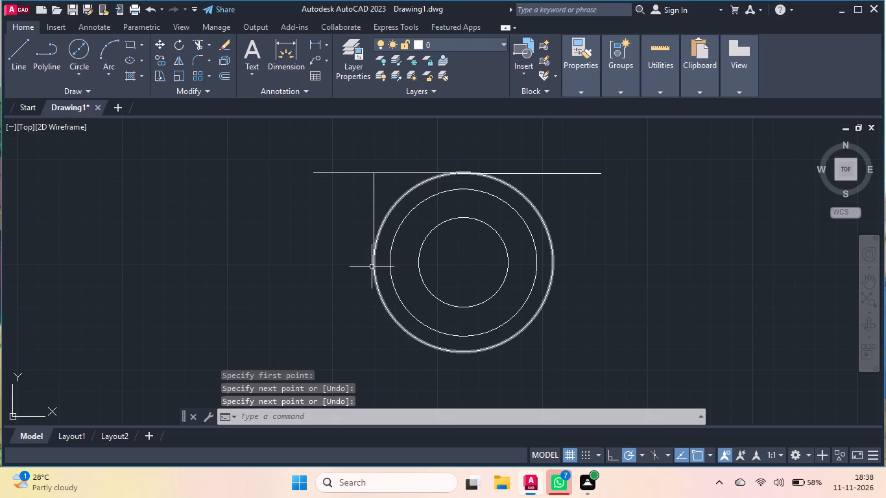
key("space")
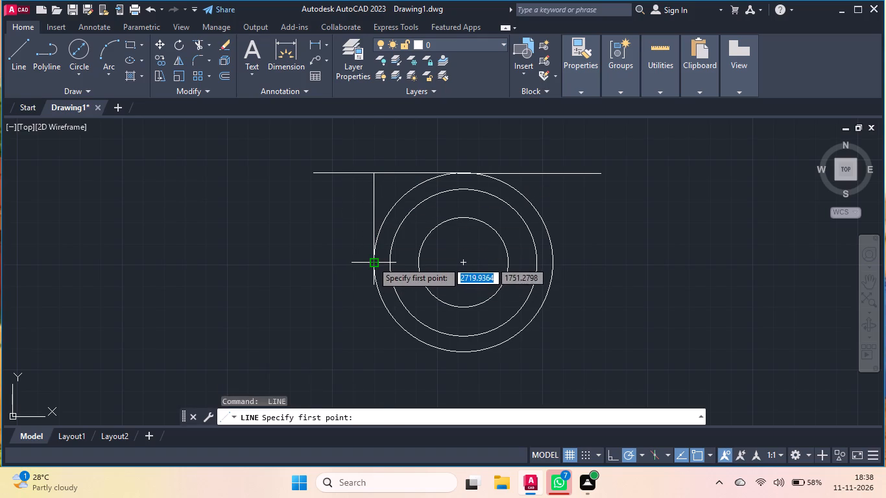
left_click(372, 261)
left_click(374, 381)
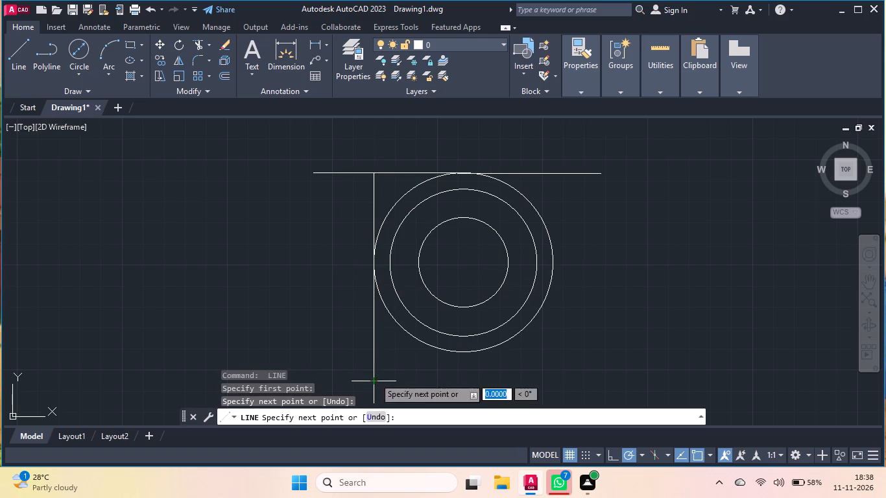
key("space")
Draw horizontal lines from the outer circle's bottom quadrant, extending leftward and rightward past the circle.
scroll(402, 161, "down", 1)
scroll(407, 295, "up", 2)
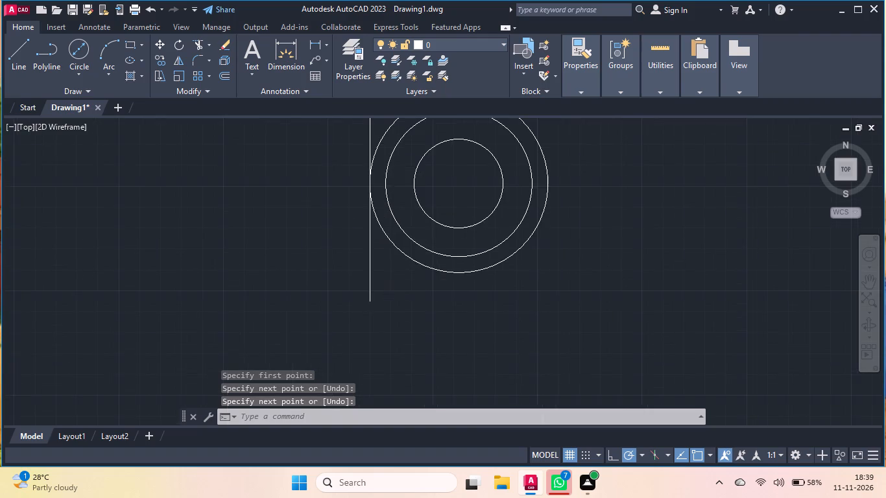
key("space")
left_click(486, 261)
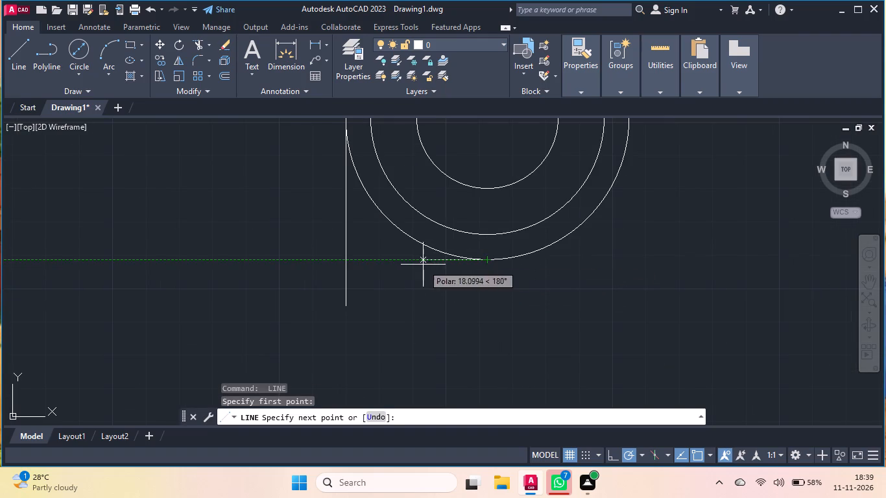
left_click(293, 265)
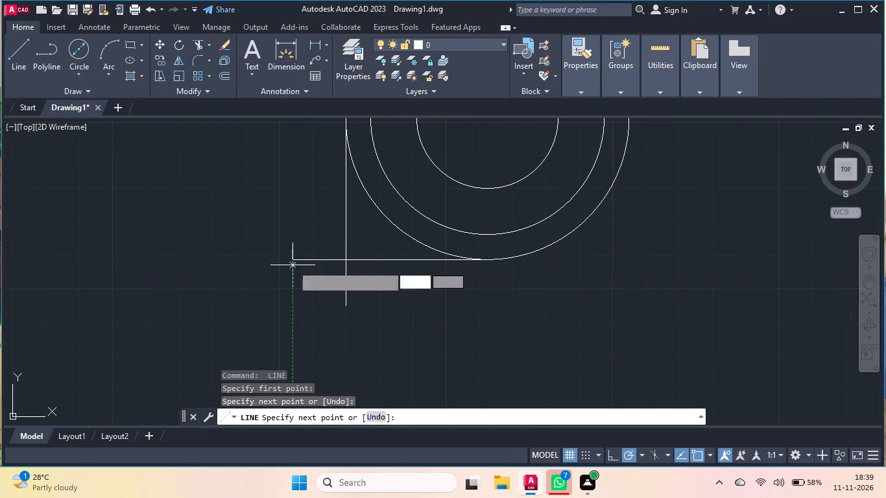
key("space")
key("space")
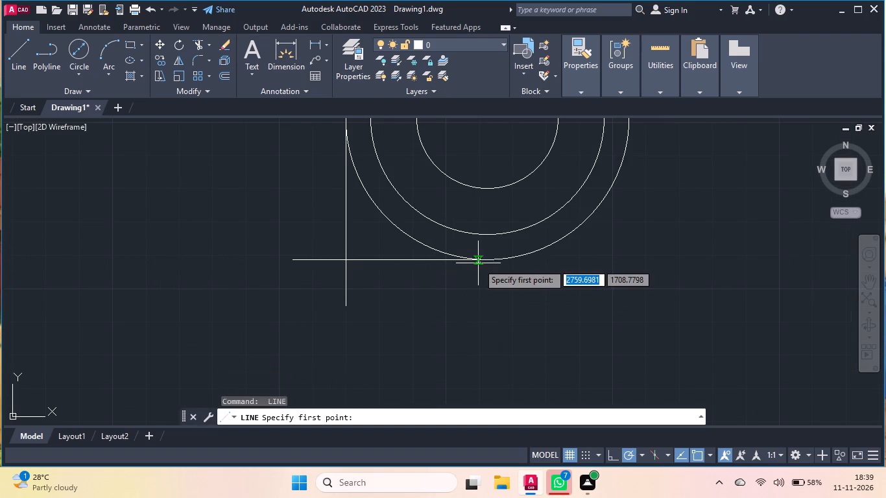
left_click(477, 259)
scroll(368, 285, "down", 2)
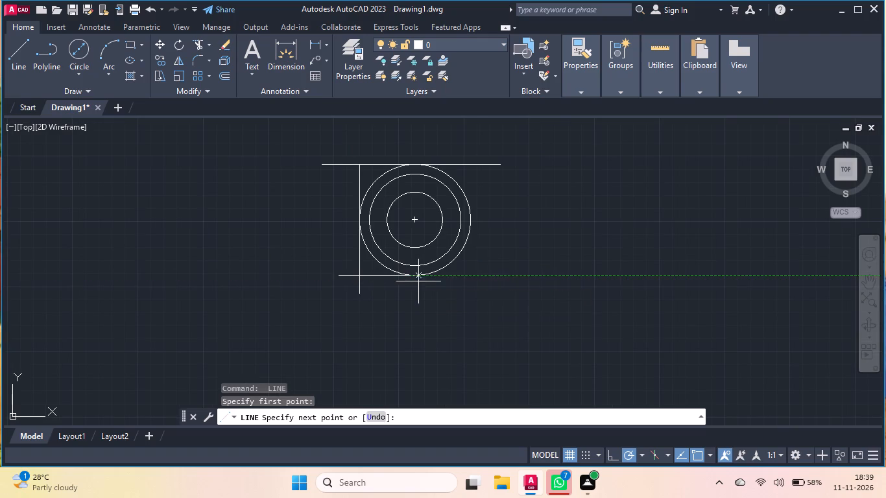
left_click(536, 274)
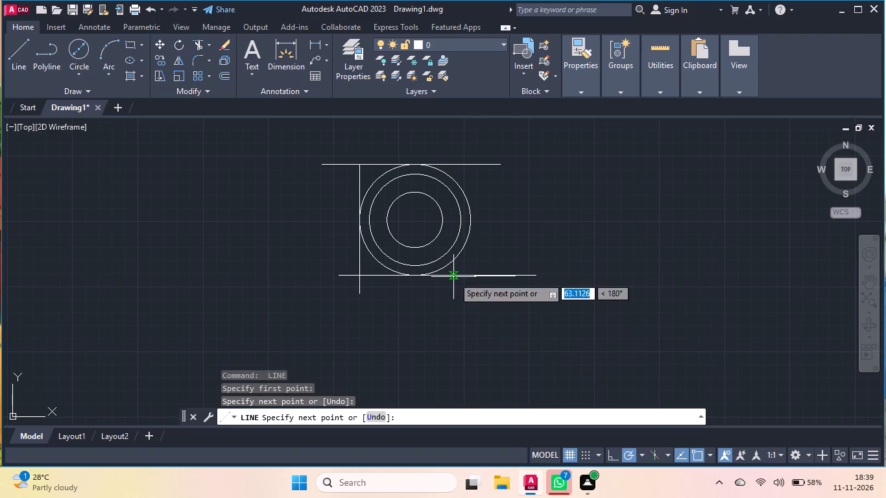
key("space")
Draw vertical lines at the outer circle's right quadrant, running down past the bottom line and up past the top line.
key("space")
left_click(472, 220)
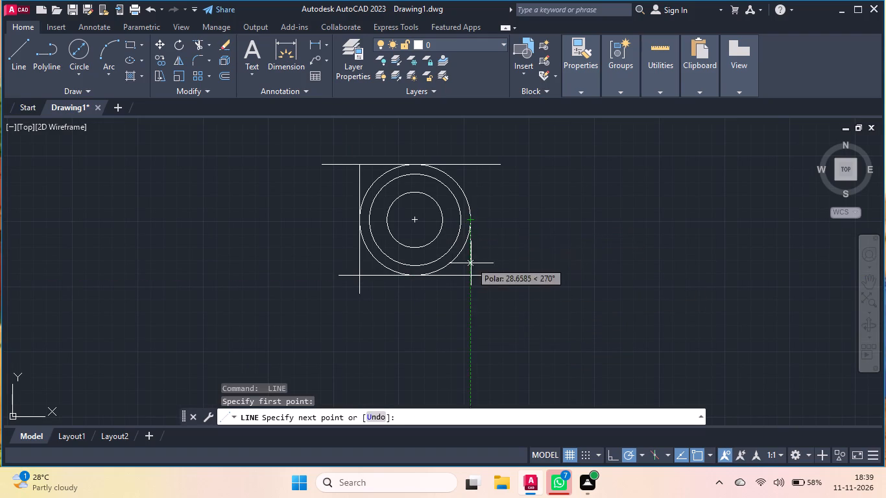
left_click(473, 309)
key("space")
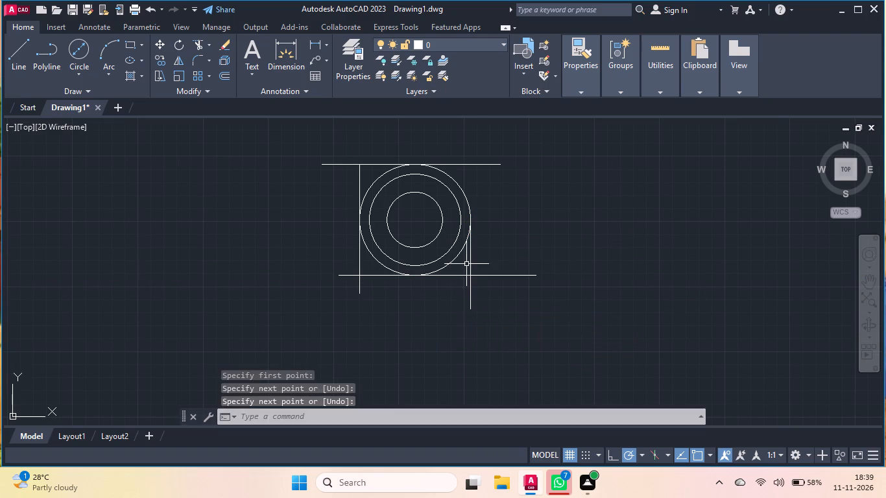
key("space")
left_click(470, 230)
left_click(472, 151)
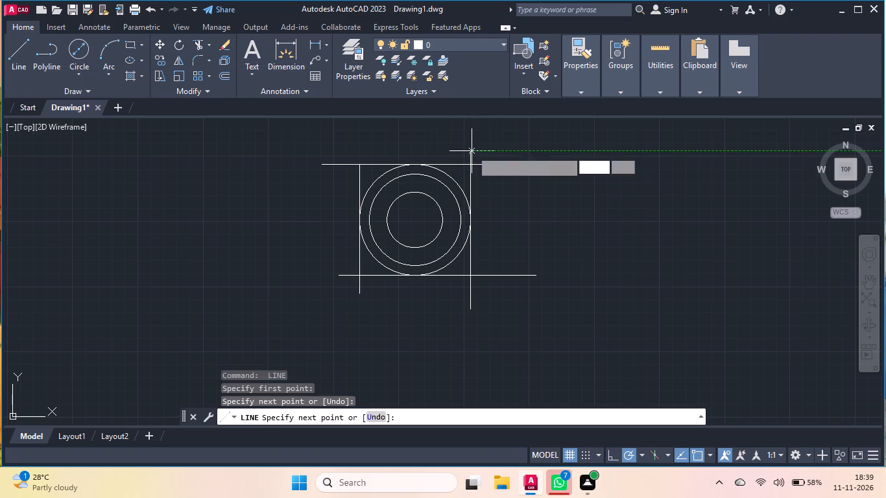
key("space")
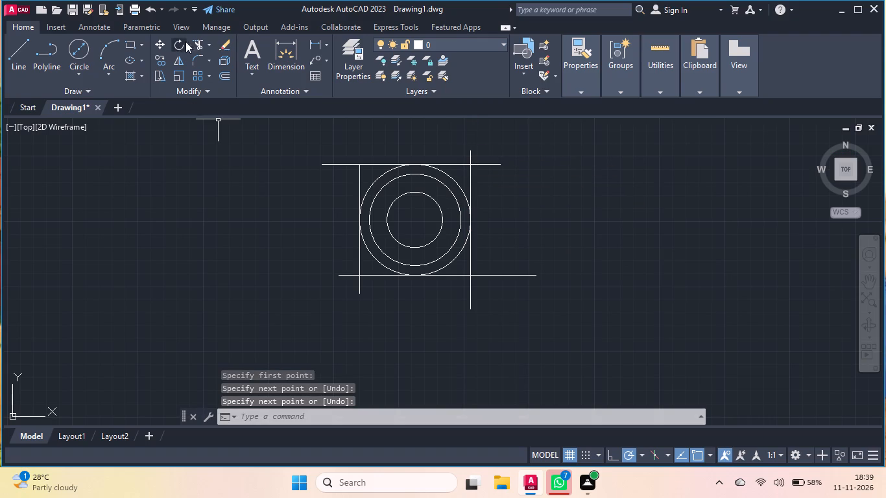
Trim the line ends that overhang the corners of the square around the outer circle.
left_click(197, 43)
left_click(339, 137)
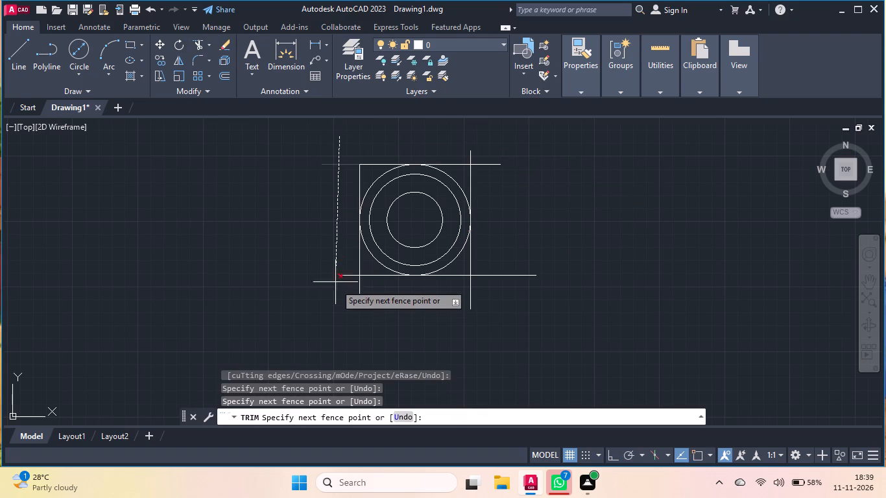
left_click(335, 302)
left_click(348, 242)
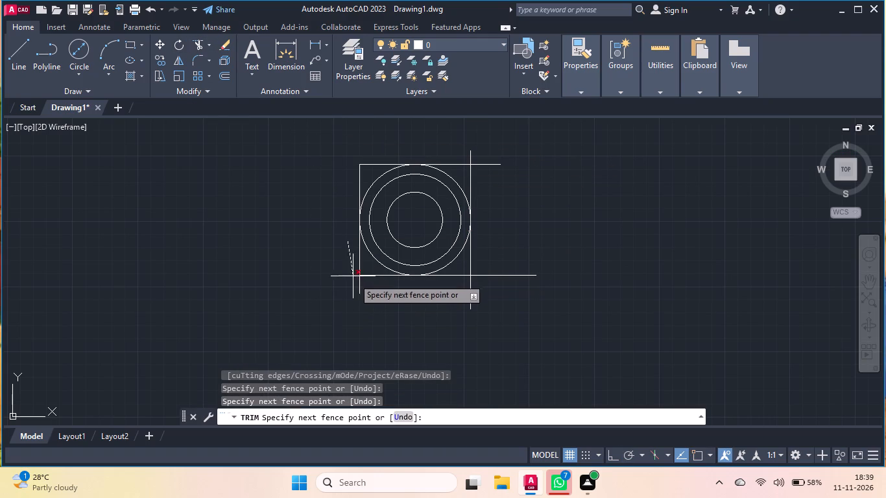
left_click(361, 293)
left_click(405, 285)
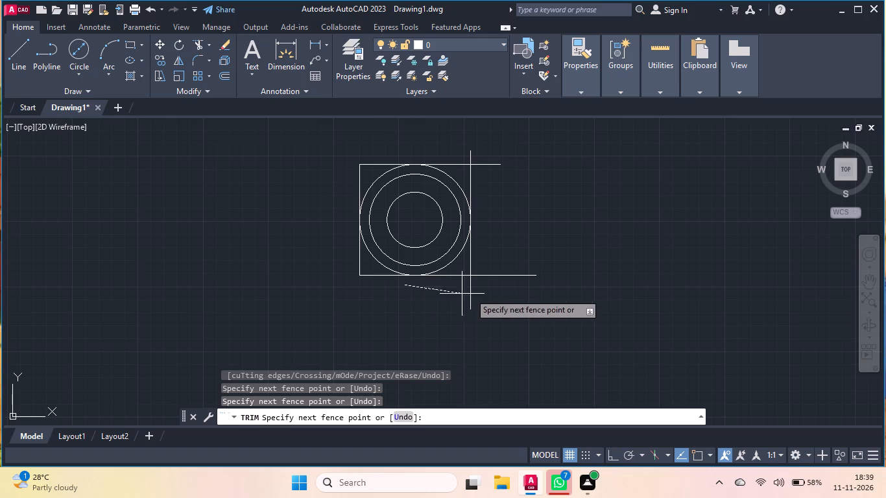
left_click(520, 273)
left_click(507, 177)
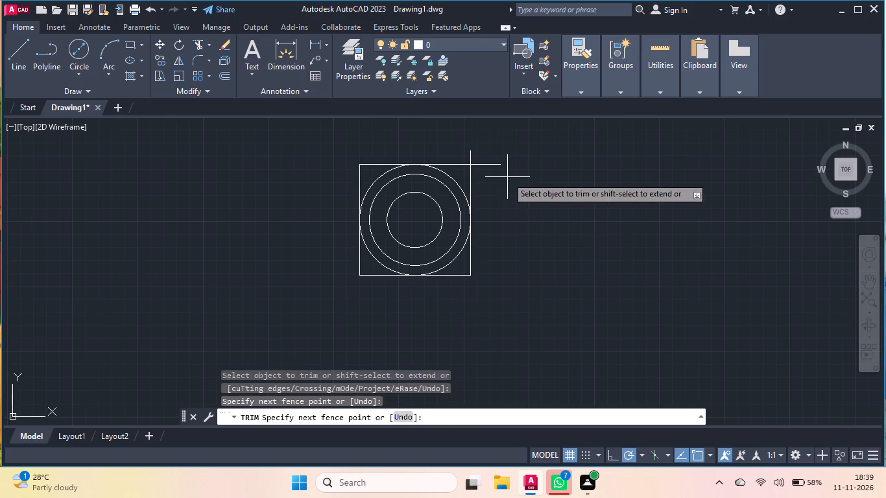
left_click(448, 151)
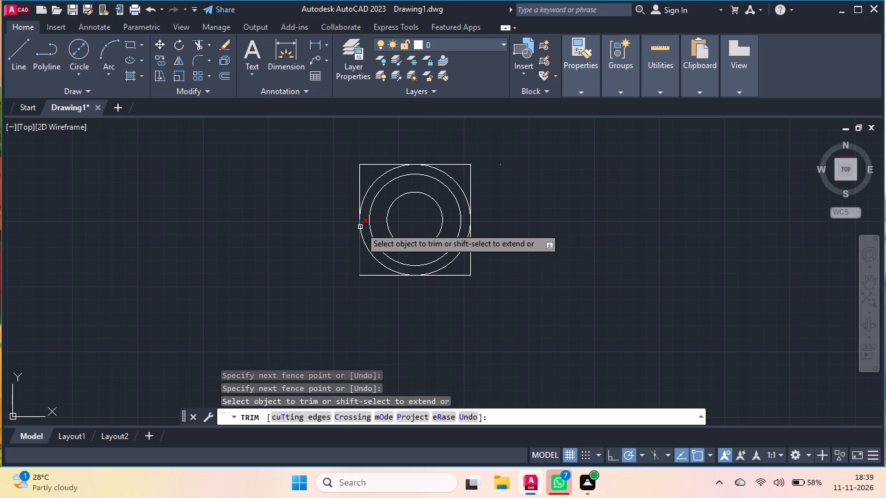
Trim away the left and right vertical sides of the square, keeping the top and bottom lines.
left_click(358, 187)
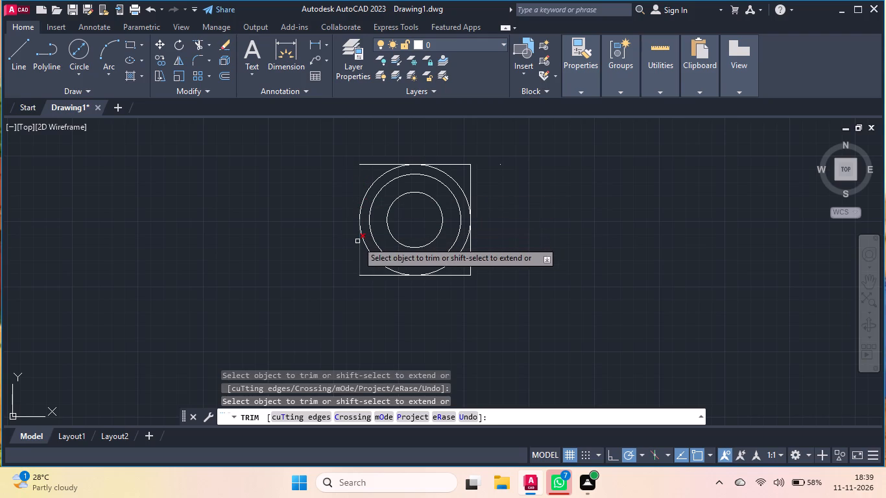
left_click(357, 241)
double_click(466, 253)
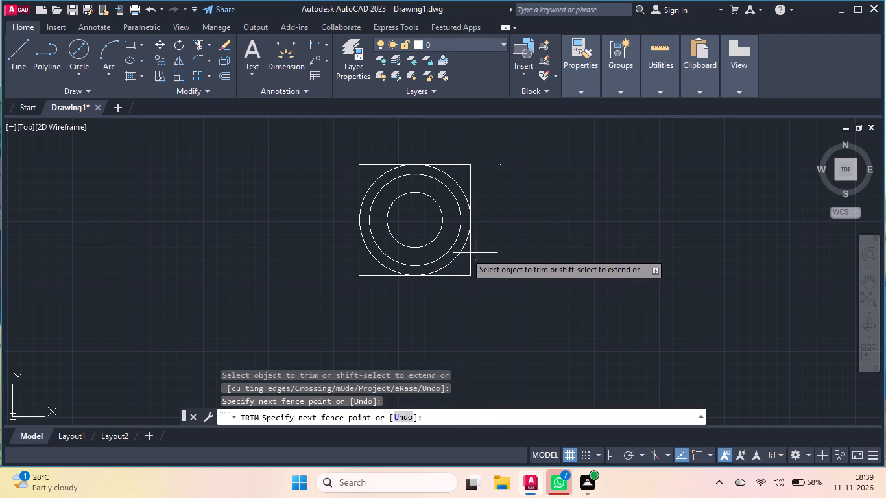
left_click(482, 252)
left_click(471, 194)
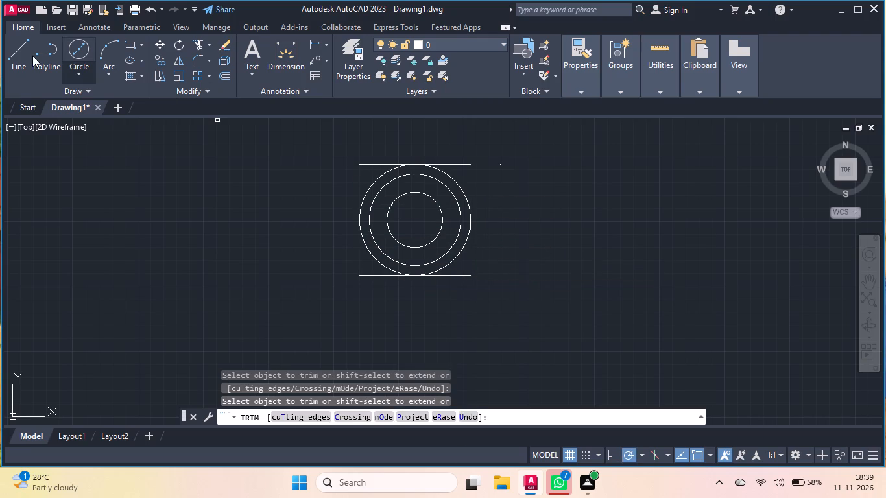
Draw two short vertical lines from the outer circle's left side, one up to the top line and one down to the bottom line.
left_click(23, 54)
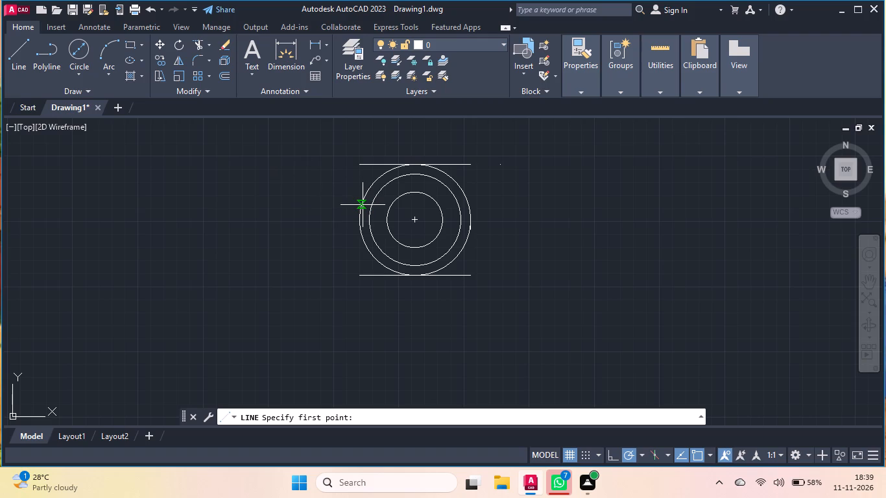
scroll(361, 204, "up", 5)
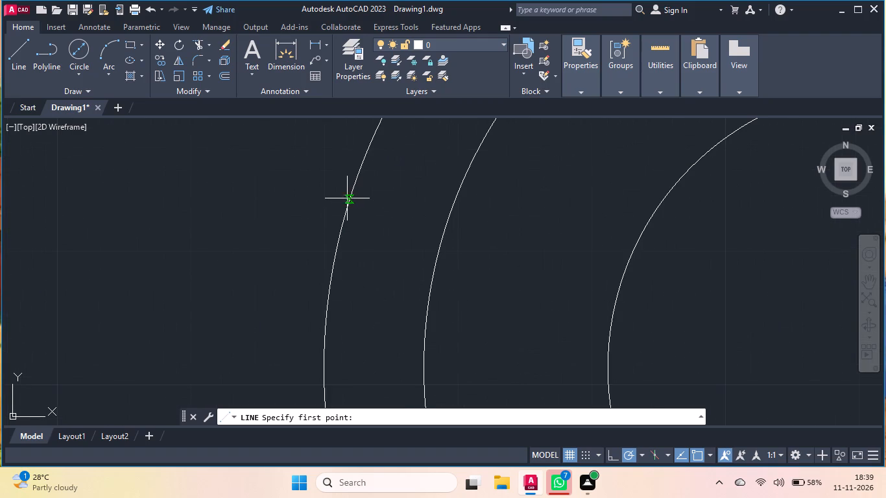
left_click(349, 200)
scroll(355, 228, "down", 3)
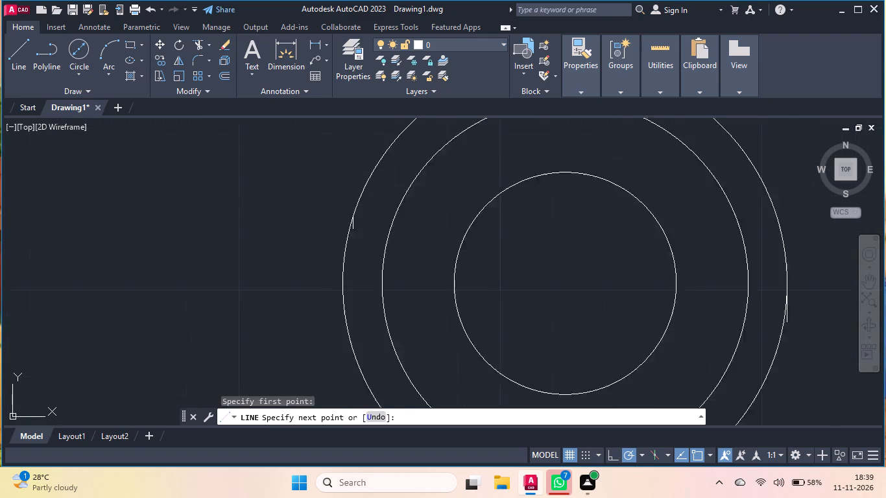
left_click(353, 126)
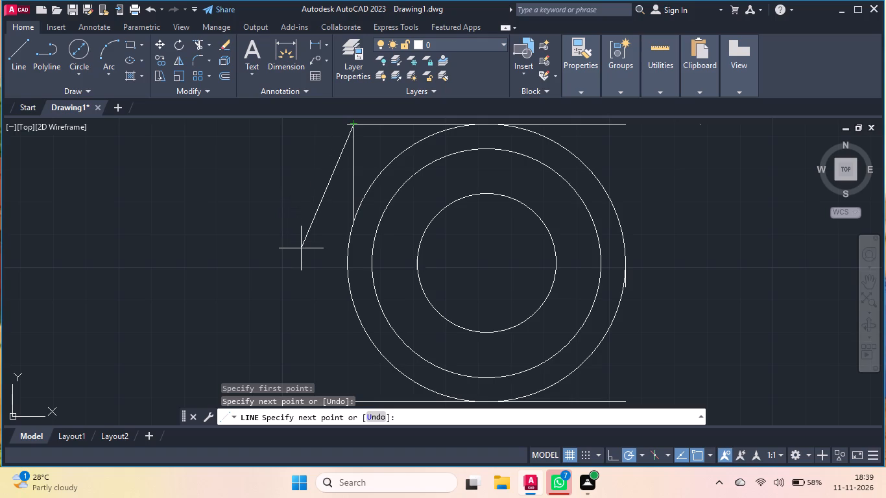
key("Return")
key("Return")
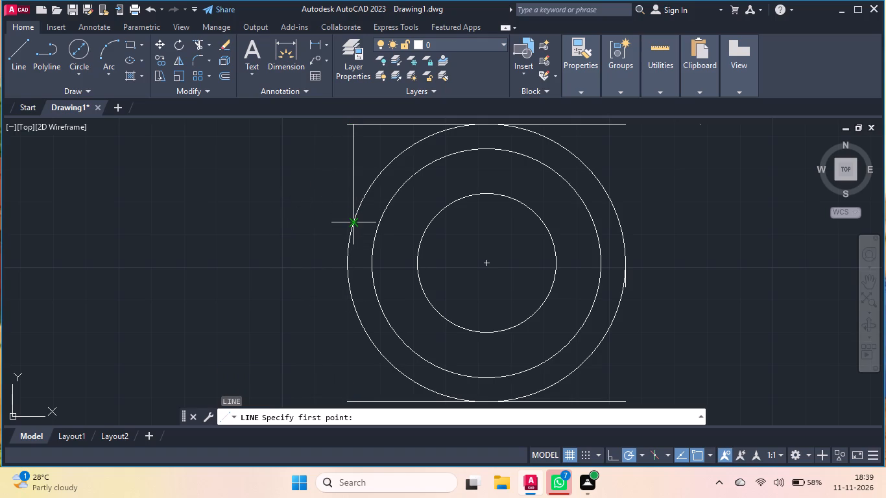
left_click(353, 307)
scroll(303, 209, "down", 2)
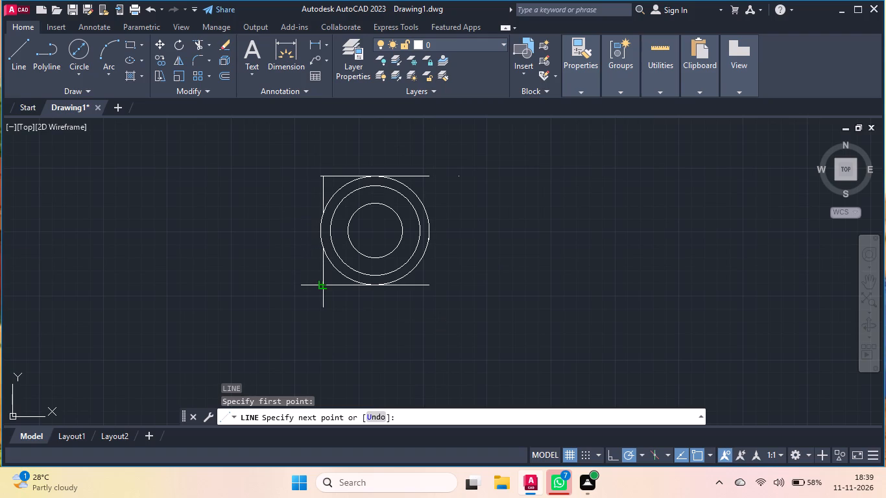
left_click(324, 289)
key("Return")
Draw two short vertical lines from the outer circle's right side, one up to the top line and one down to the bottom line.
key("Return")
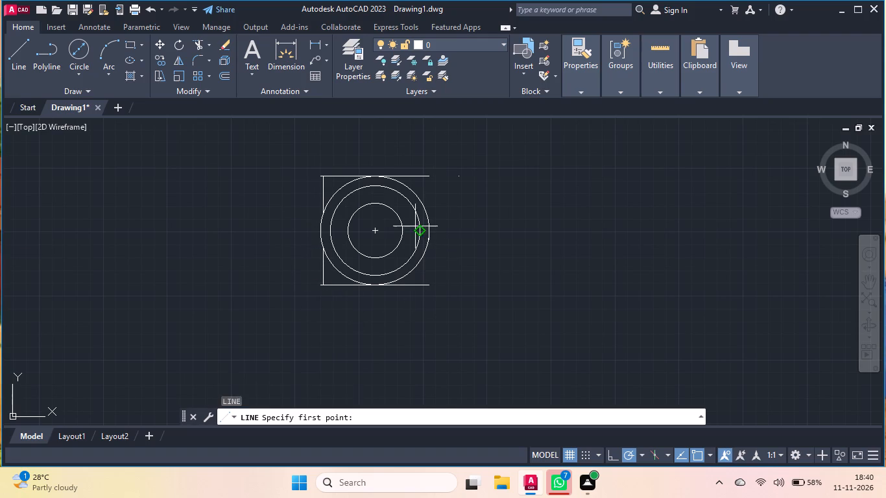
scroll(415, 226, "up", 1)
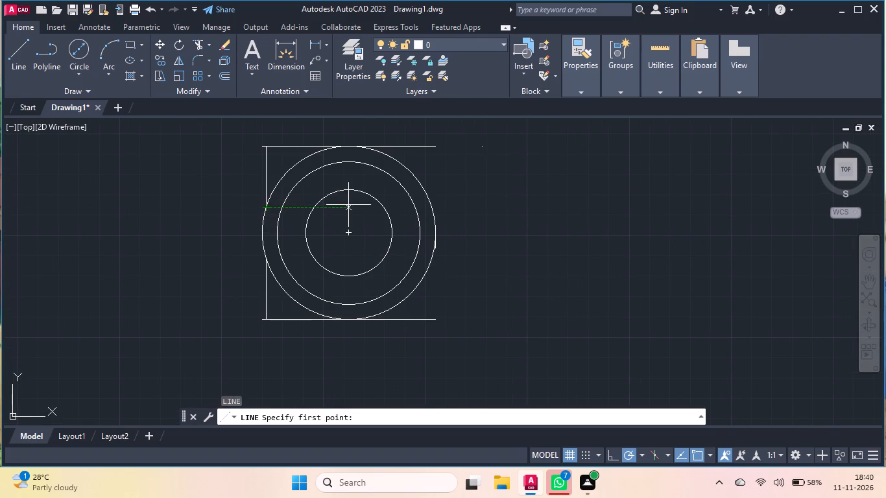
left_click(431, 206)
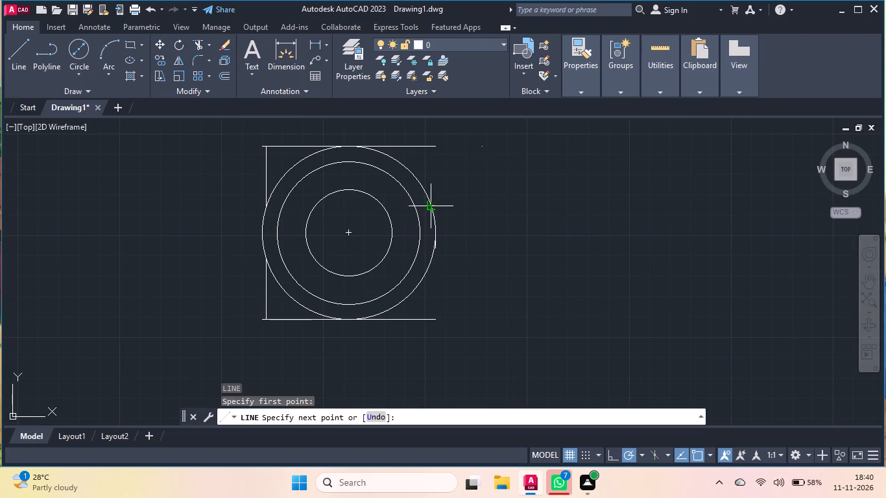
left_click(433, 148)
key("Return")
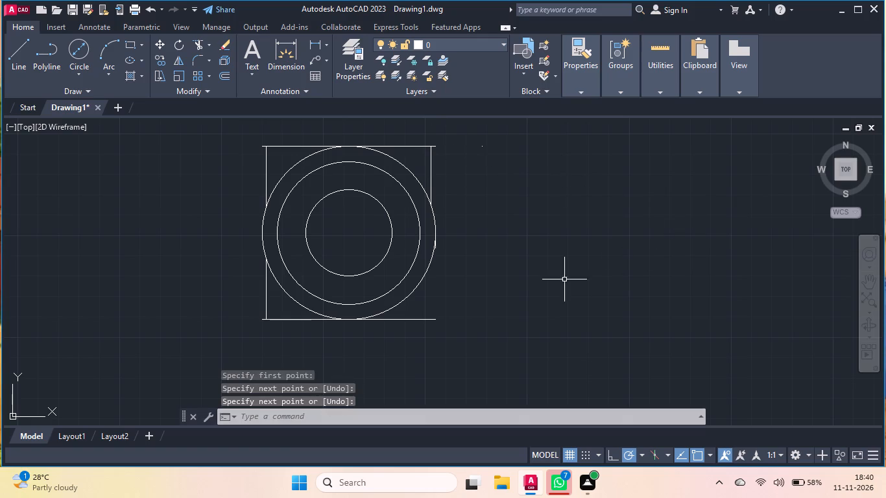
key("Return")
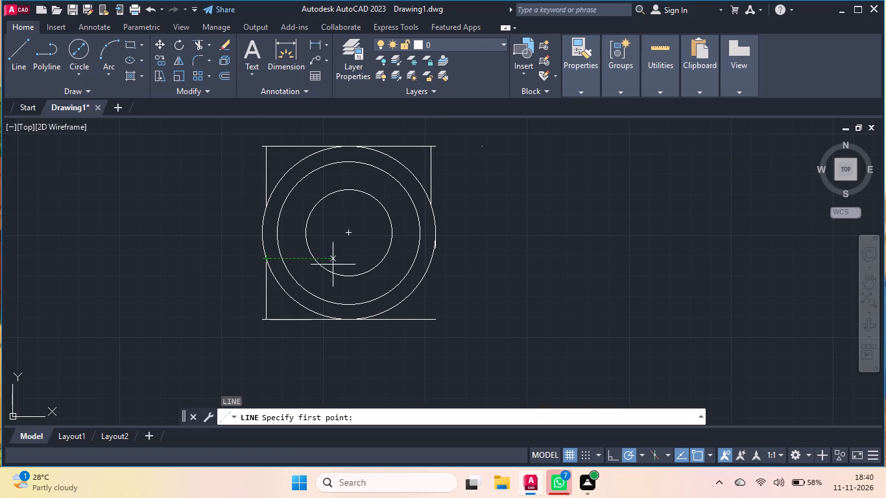
left_click(432, 256)
left_click(432, 320)
key("Return")
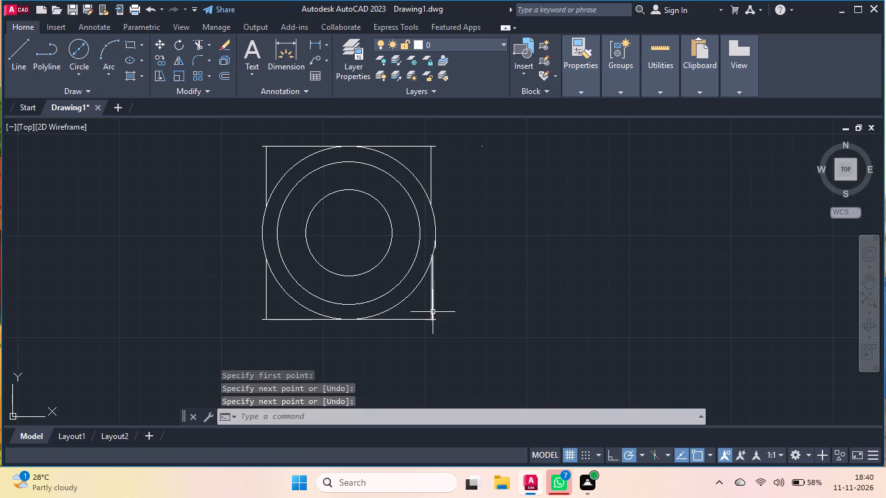
Erase the stray short line lying against the right side of the outer circle.
scroll(435, 246, "up", 3)
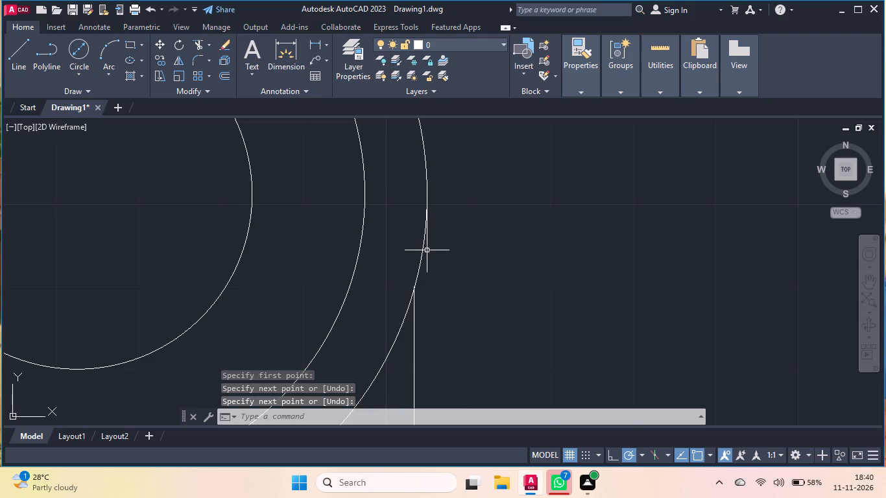
left_click(427, 250)
key("Delete")
scroll(461, 268, "down", 2)
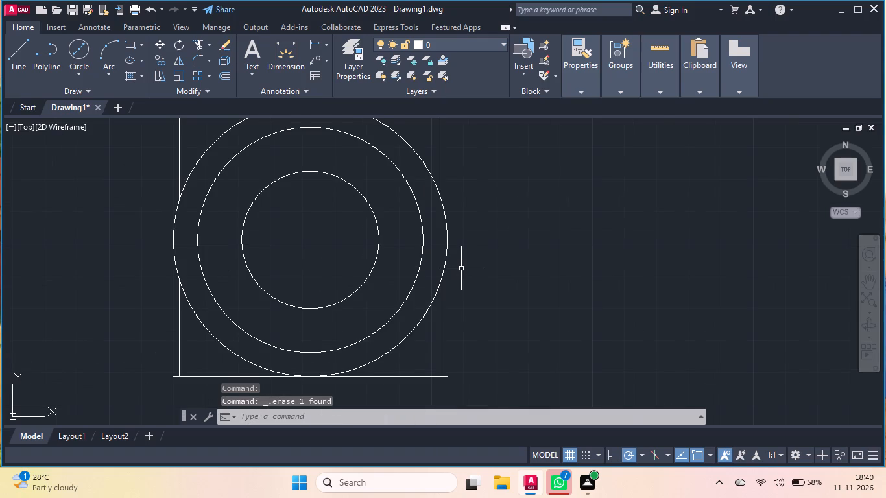
scroll(457, 268, "down", 1)
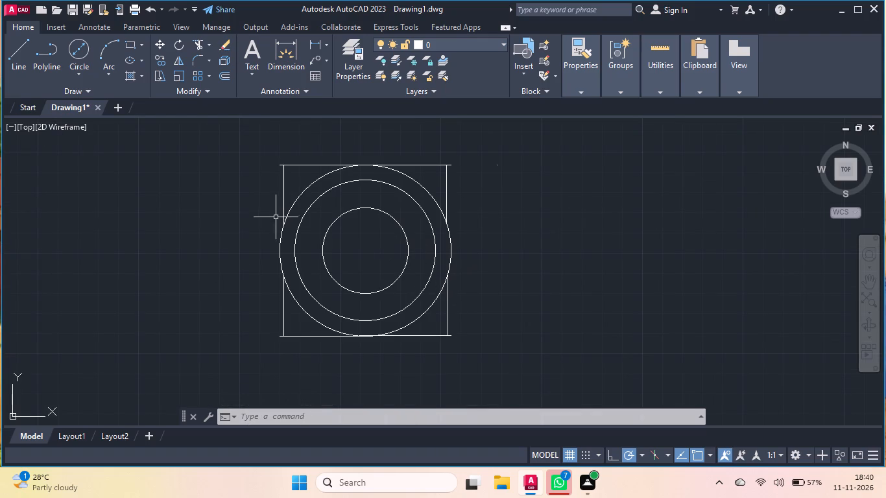
left_click(283, 202)
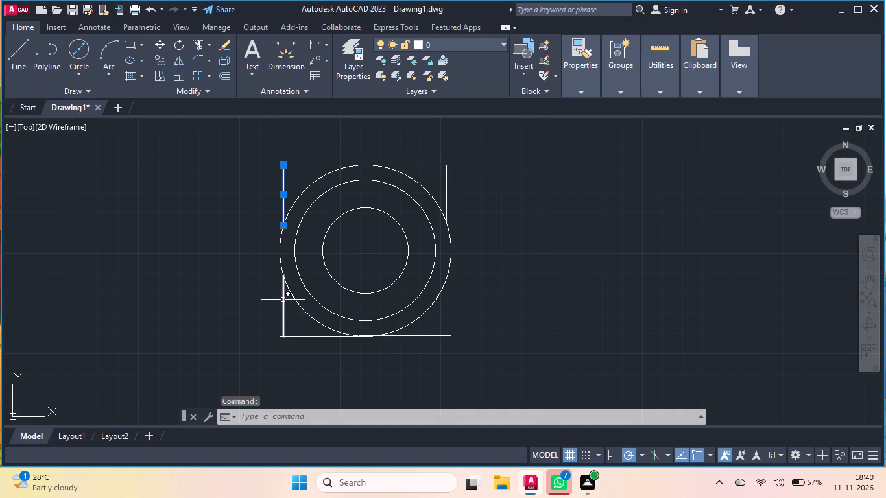
key("Escape")
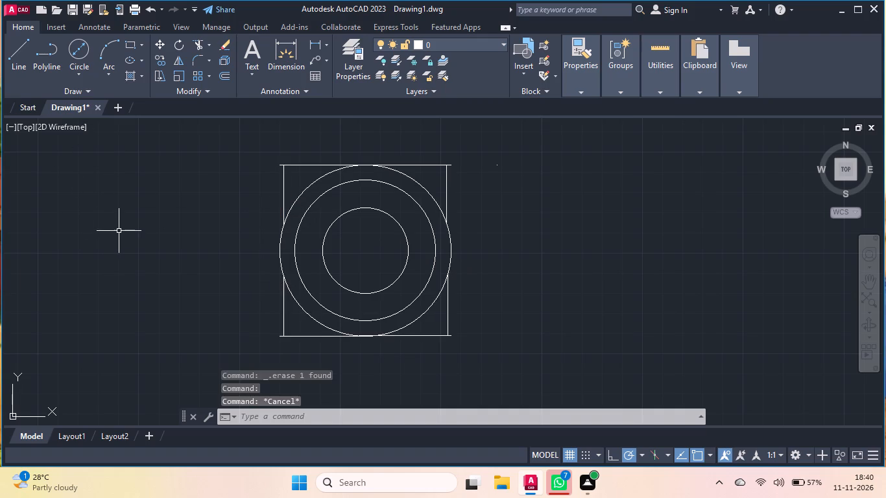
Draw a vertical line joining the two short left sides across the gap at the outer circle.
left_click(11, 60)
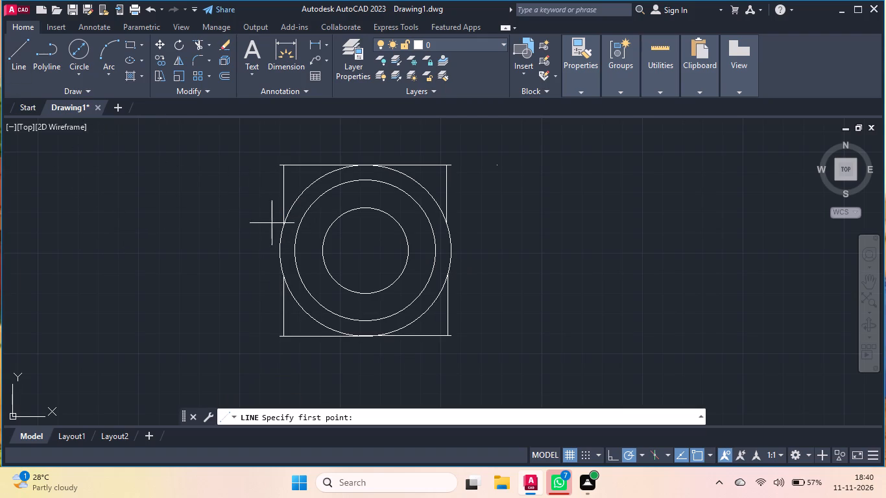
left_click(284, 224)
left_click(286, 274)
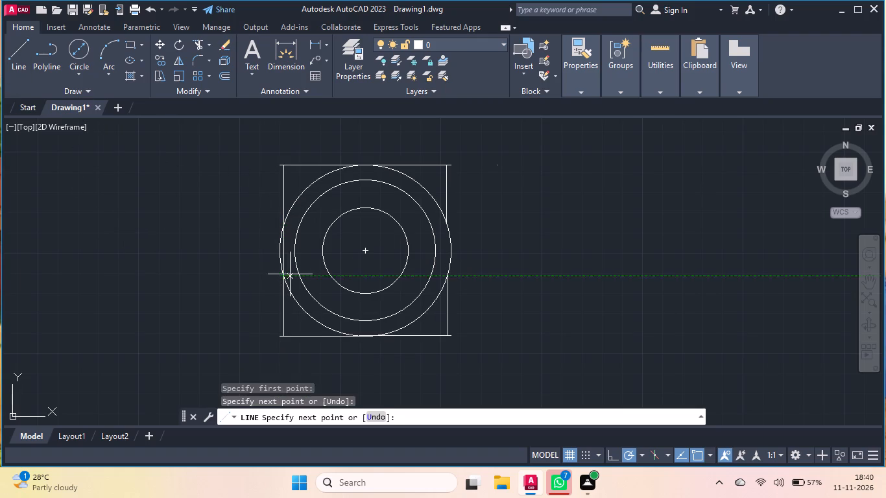
key("space")
Draw a vertical line from the lower end of the upper-right short side down past the bottom line.
key("space")
left_click(444, 220)
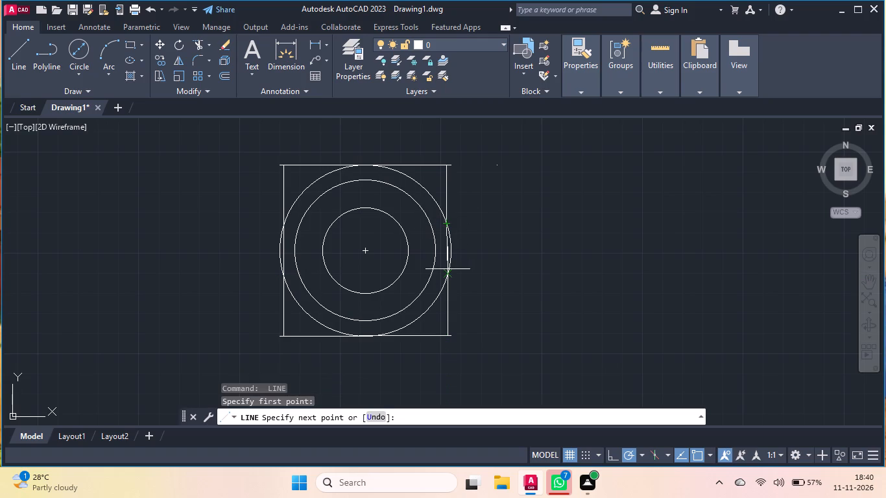
scroll(448, 270, "up", 3)
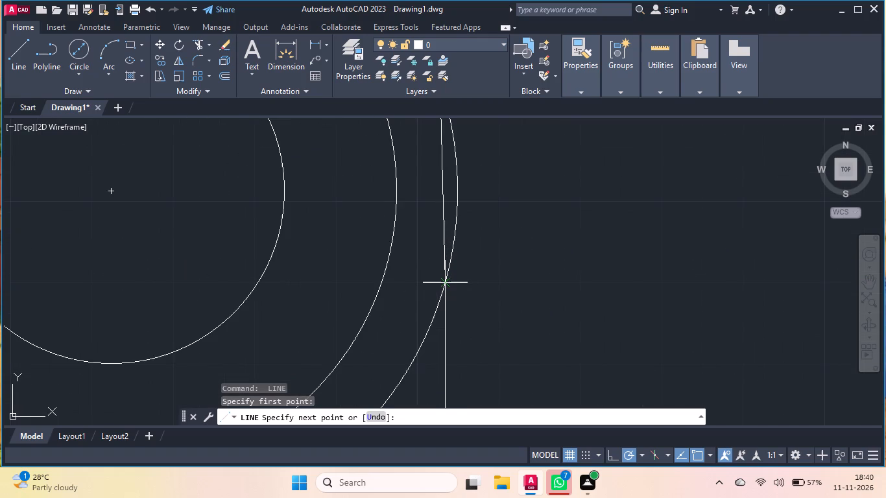
scroll(441, 287, "down", 3)
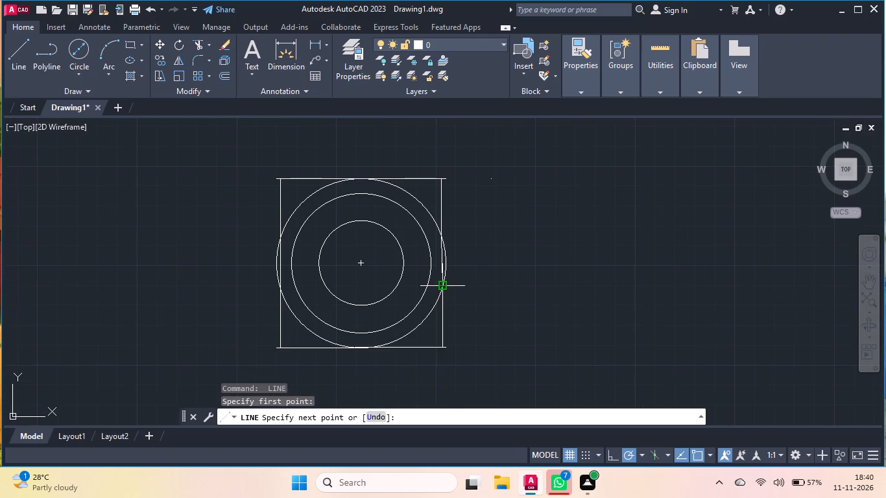
left_click(438, 370)
key("space")
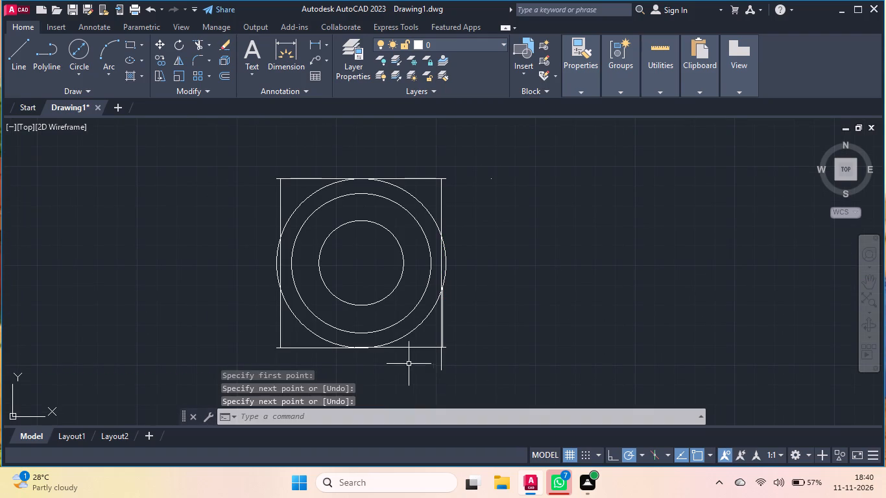
Erase the lower-right short vertical line that runs just outside the new right side line.
scroll(415, 332, "up", 4)
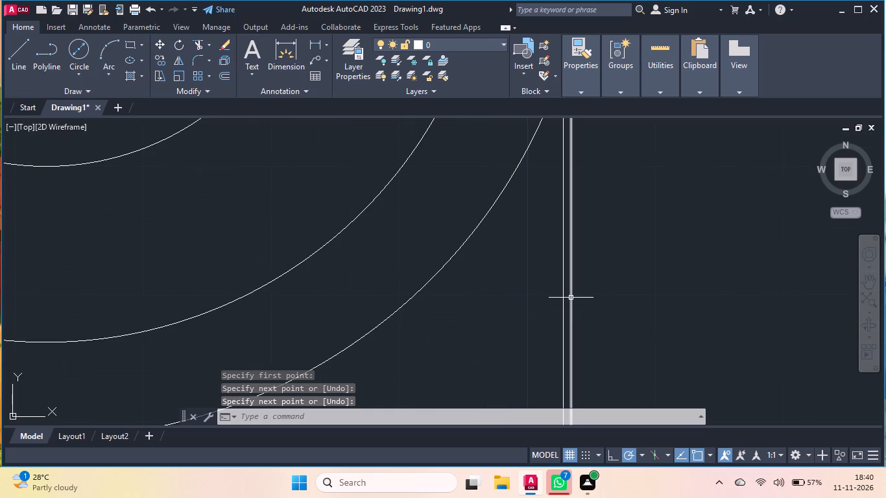
left_click(571, 298)
key("Delete")
scroll(582, 229, "down", 4)
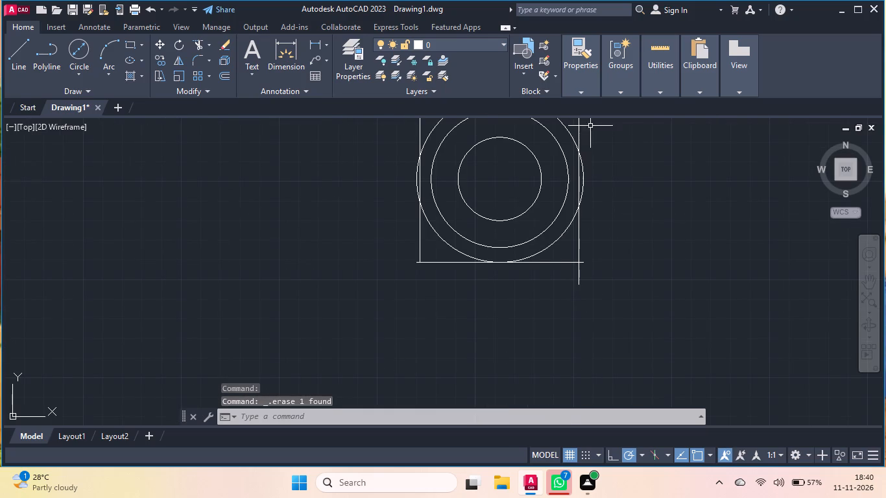
scroll(481, 307, "down", 1)
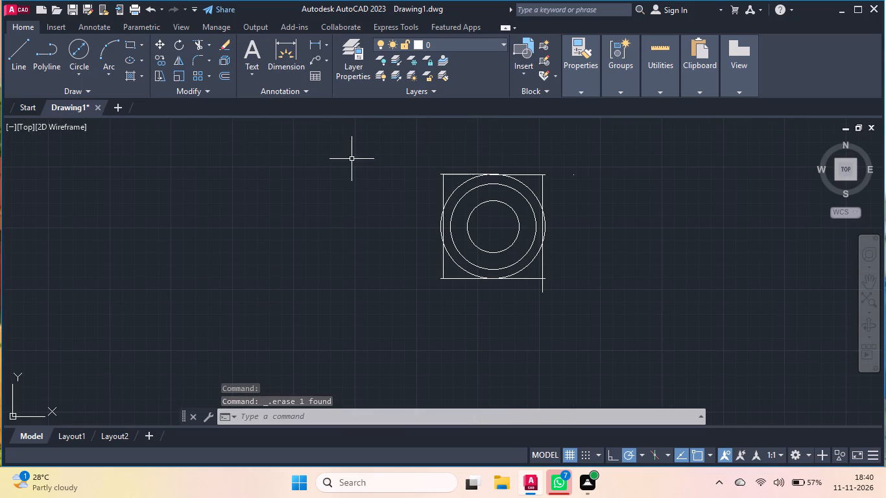
Trim away the outer circle's arcs that bulge beyond the left and right vertical sides.
left_click(197, 41)
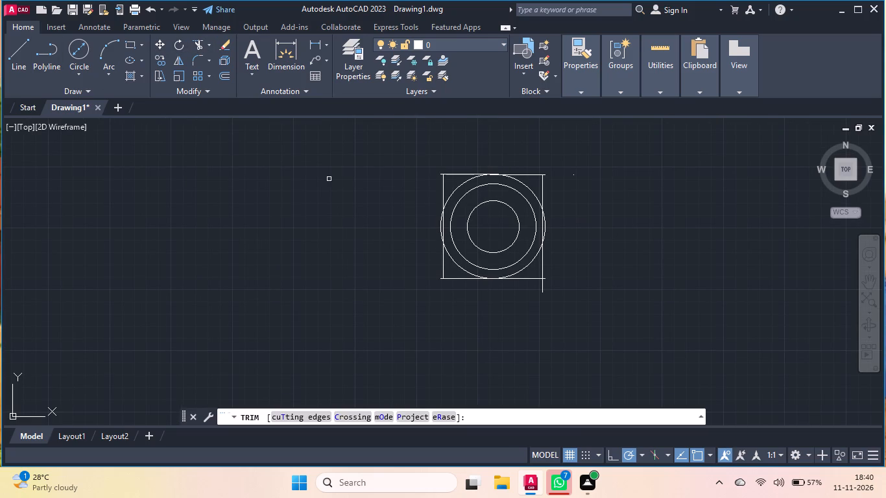
left_click(439, 227)
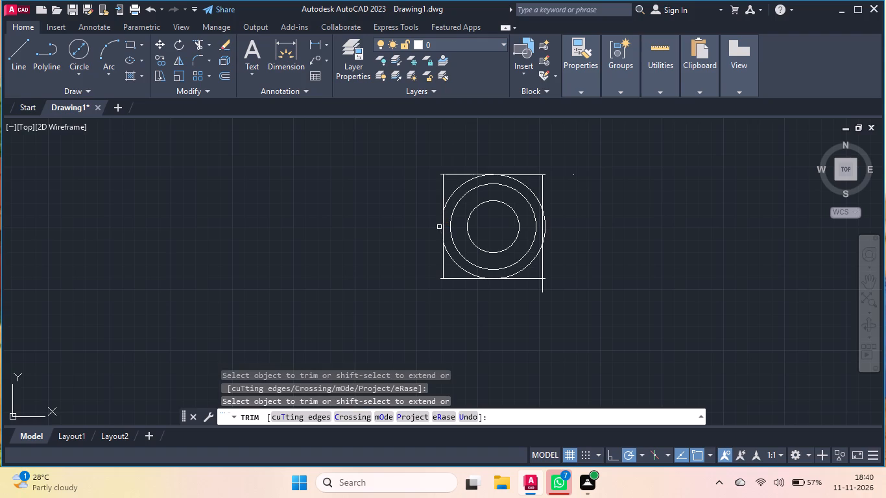
left_click(437, 279)
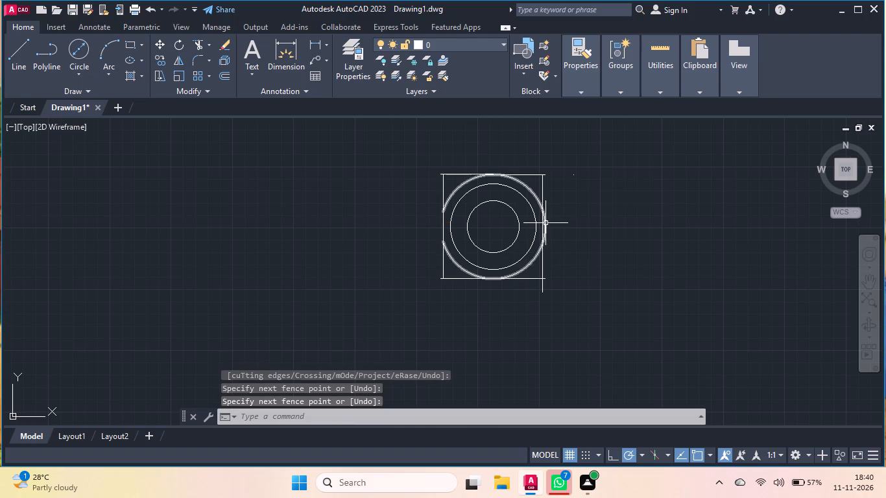
left_click(193, 45)
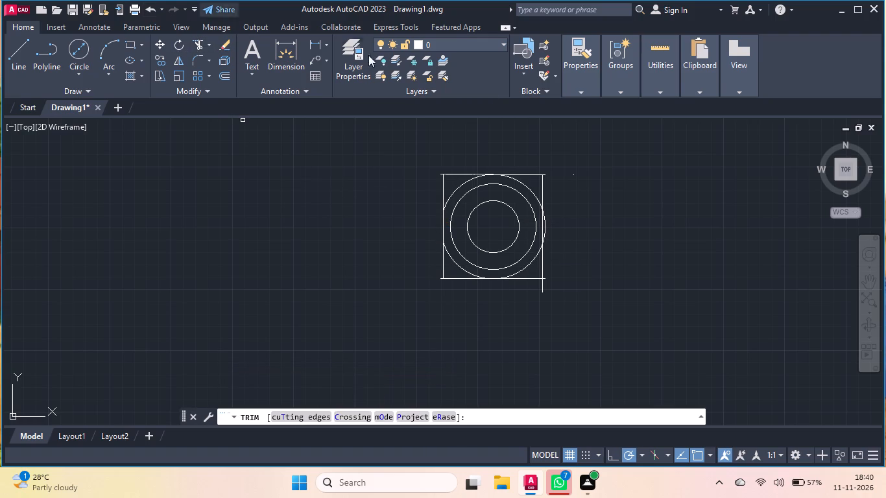
left_click(547, 224)
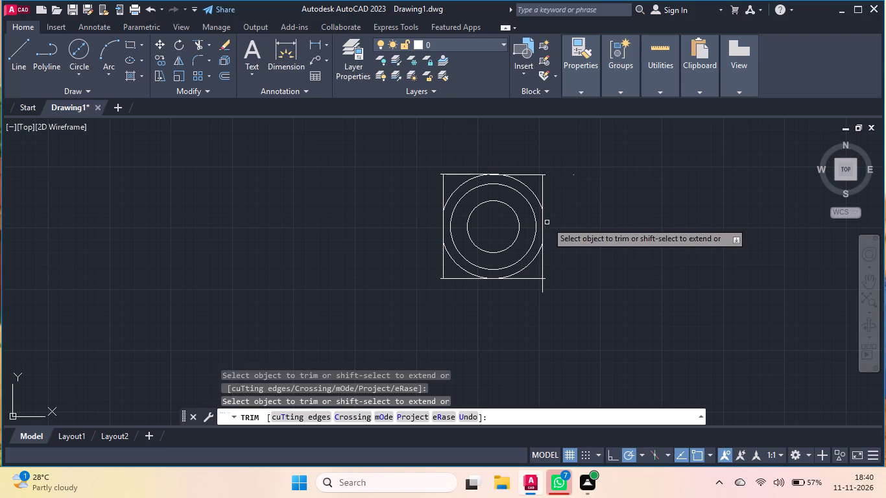
Trim away the top and bottom horizontal lines between the outer circle and the vertical sides.
left_click(534, 173)
left_click(448, 173)
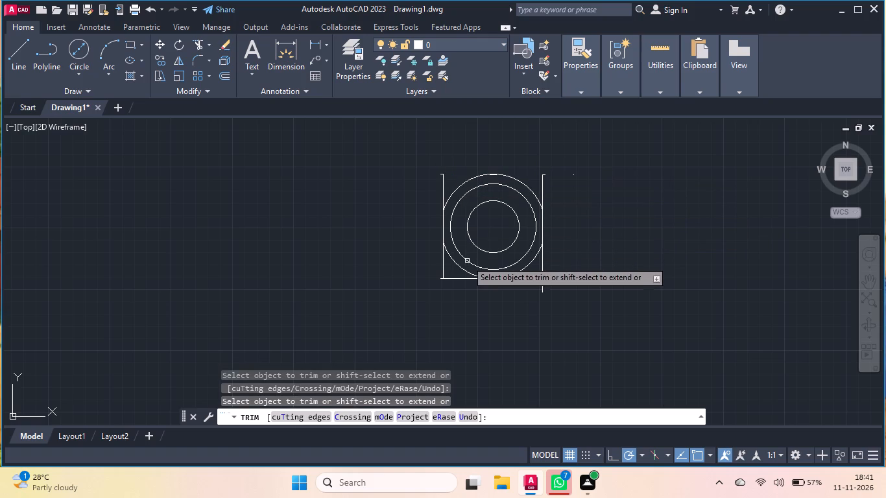
left_click(466, 278)
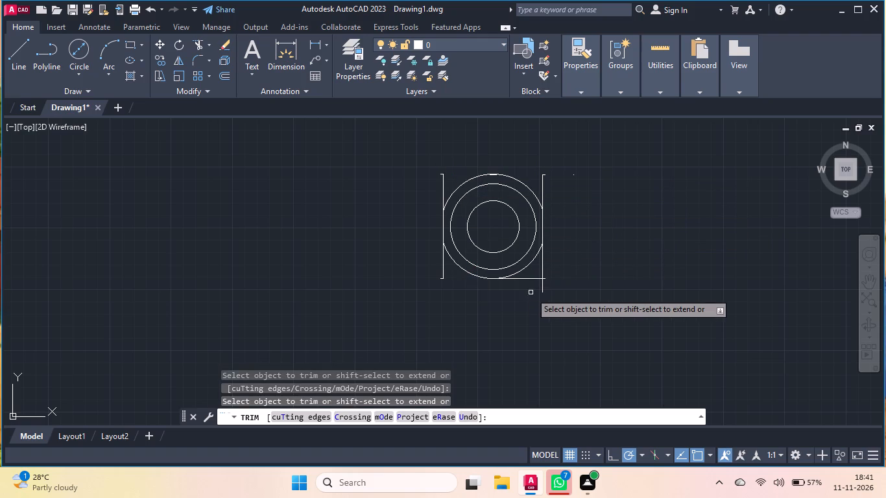
double_click(532, 277)
left_click(546, 281)
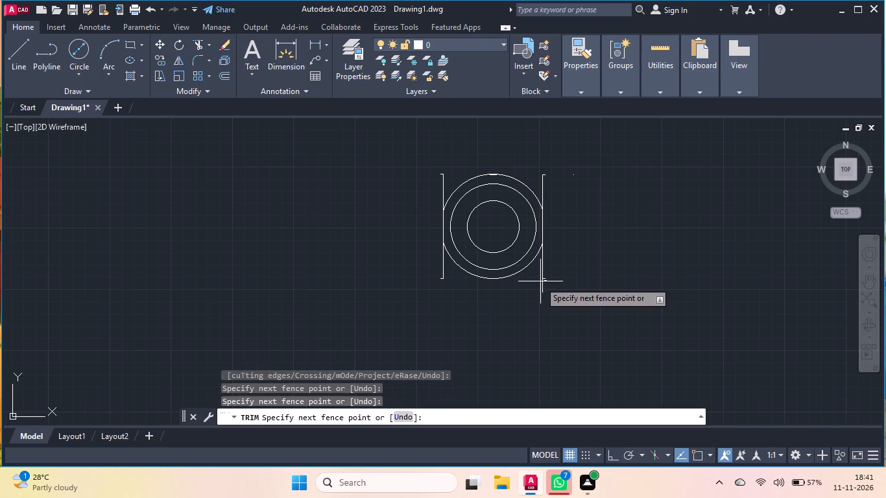
left_click(605, 298)
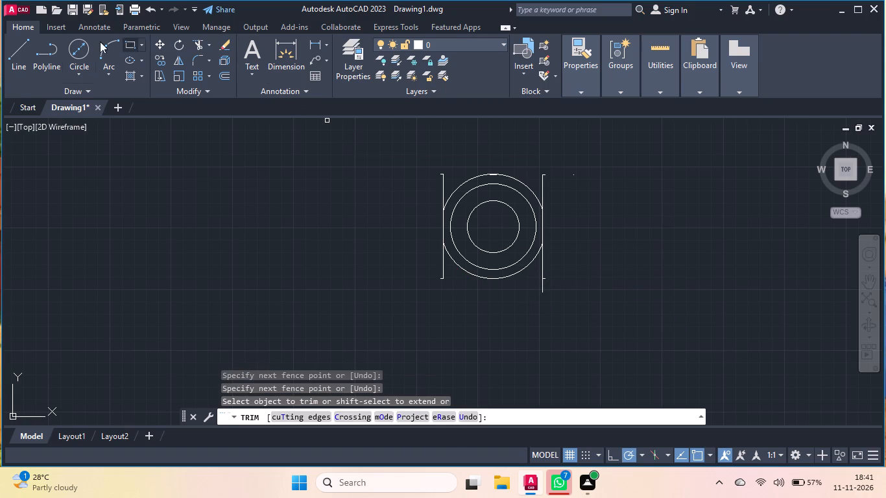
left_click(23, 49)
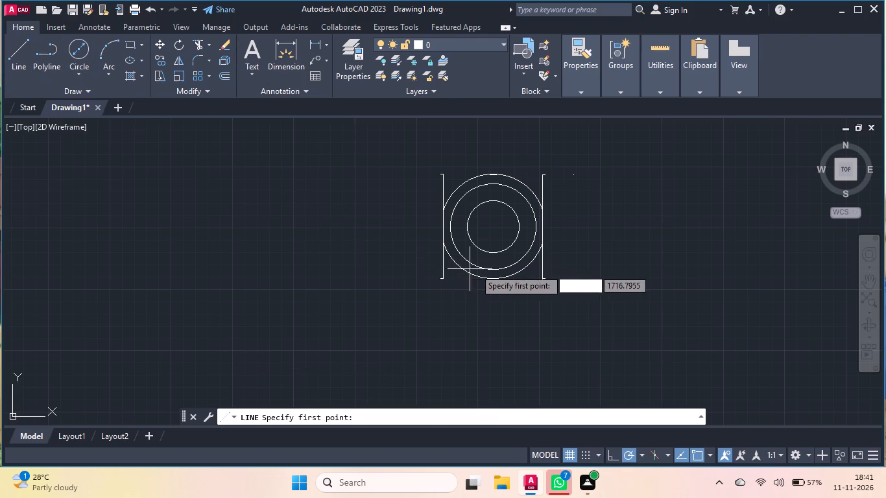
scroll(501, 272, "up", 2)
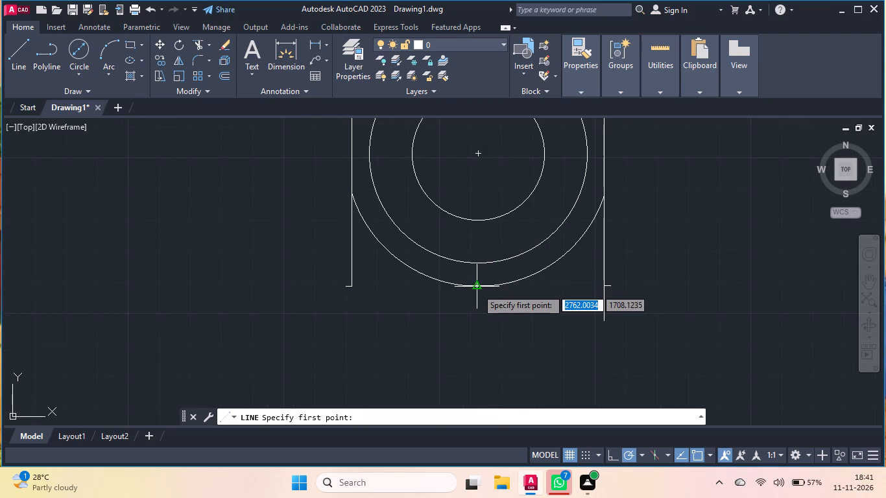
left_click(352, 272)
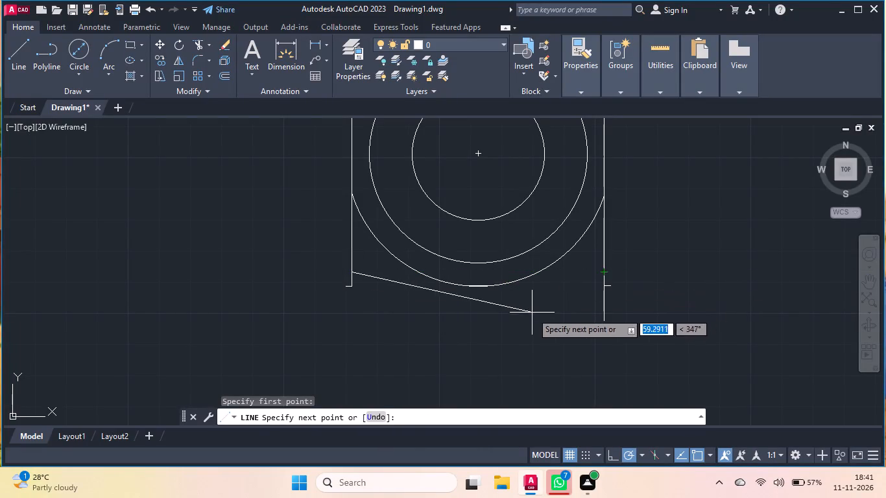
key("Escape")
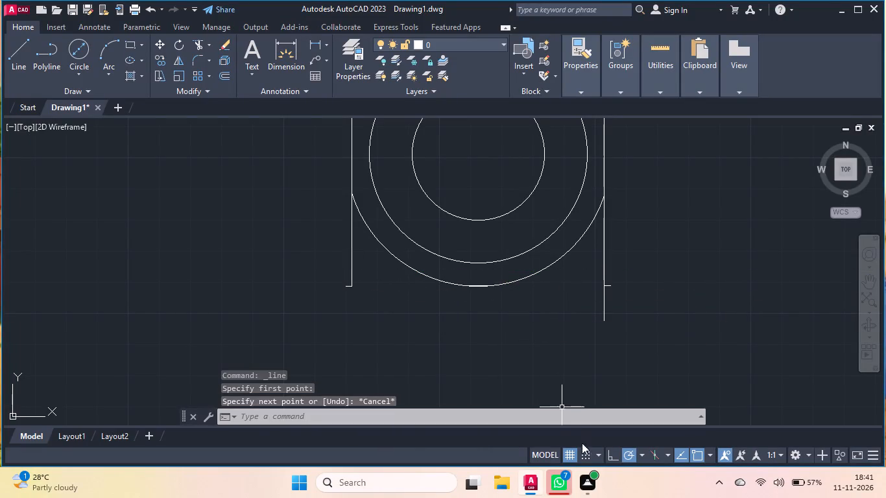
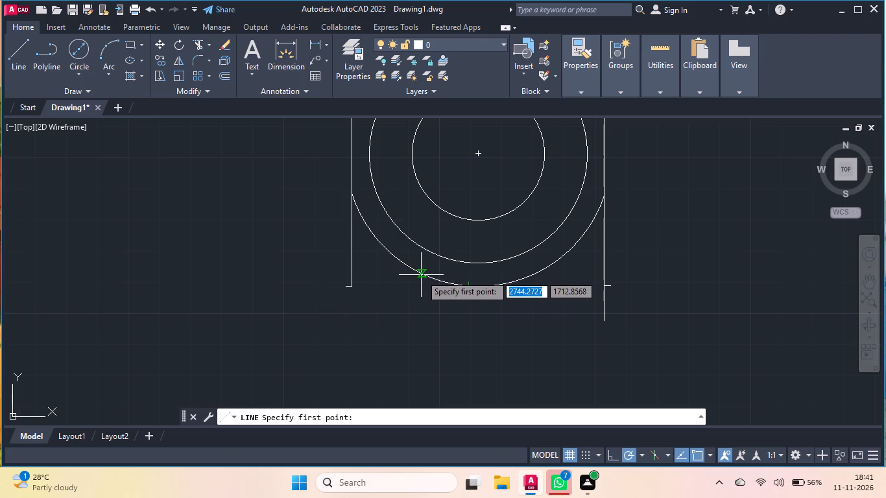
Draw a horizontal line from the outer circle's lower-left arc to the left side, continuing back across to the right side.
left_click(422, 275)
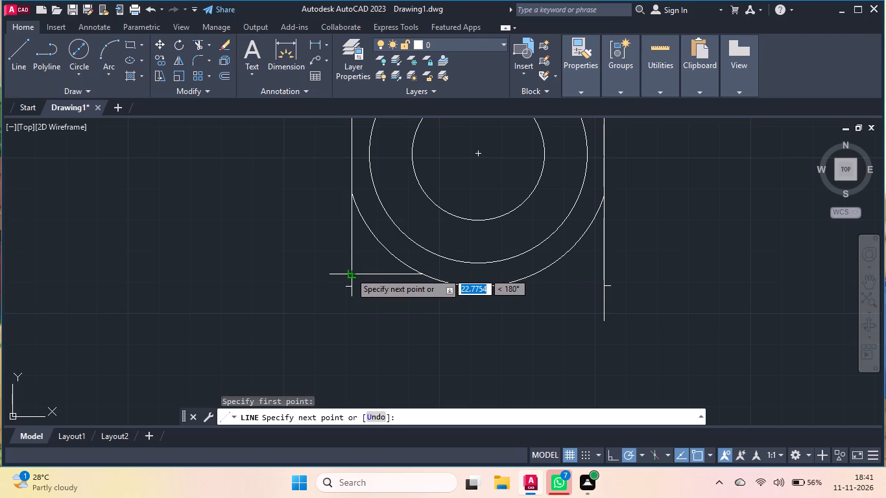
left_click(350, 272)
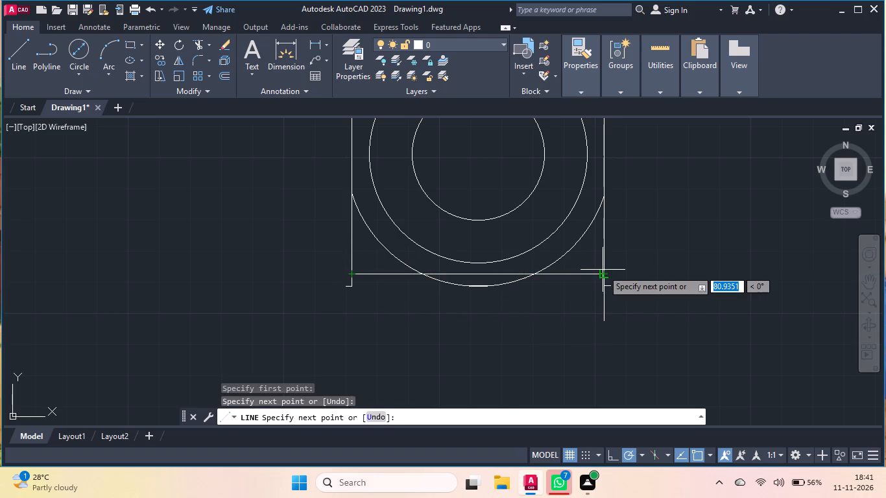
left_click(602, 276)
key("Return")
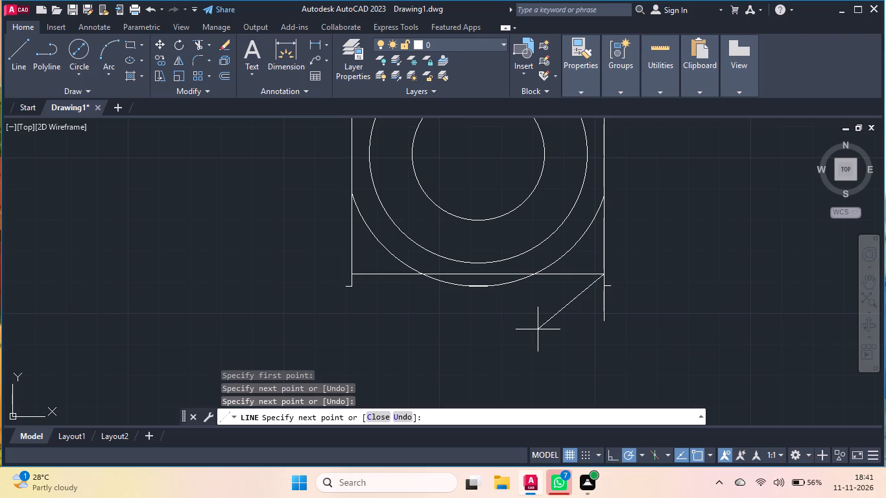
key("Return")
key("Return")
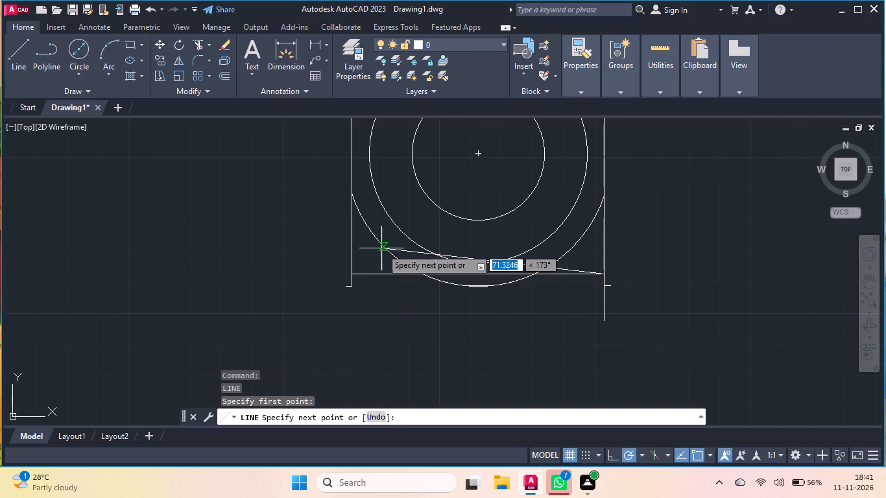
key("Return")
Erase the full-width horizontal line crossing the bottom of the outer circle, keeping the short segment by the left side.
scroll(368, 274, "up", 5)
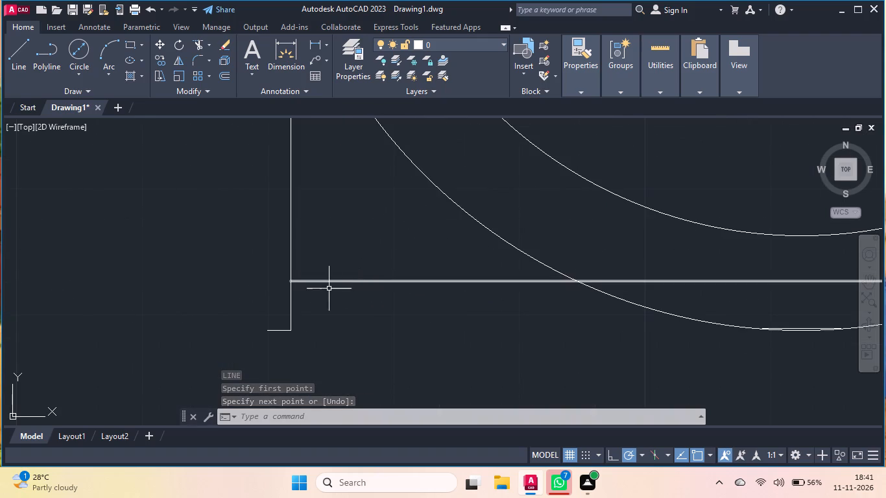
scroll(326, 289, "down", 3)
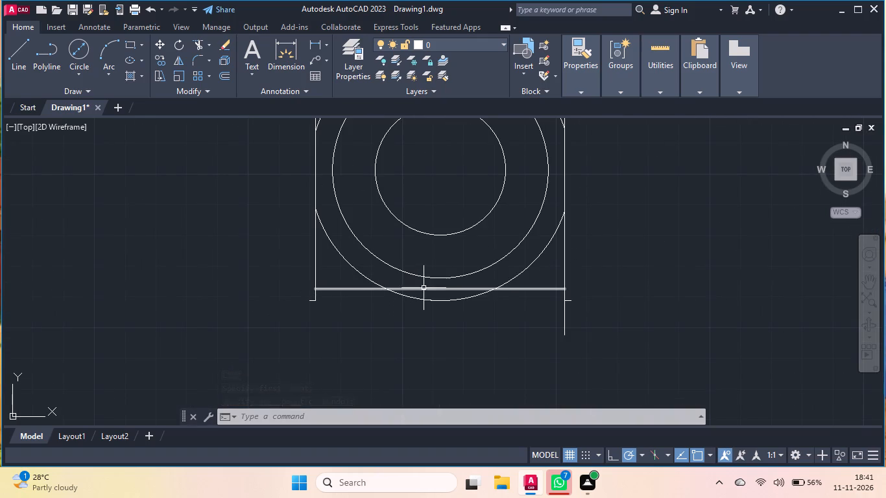
left_click(424, 288)
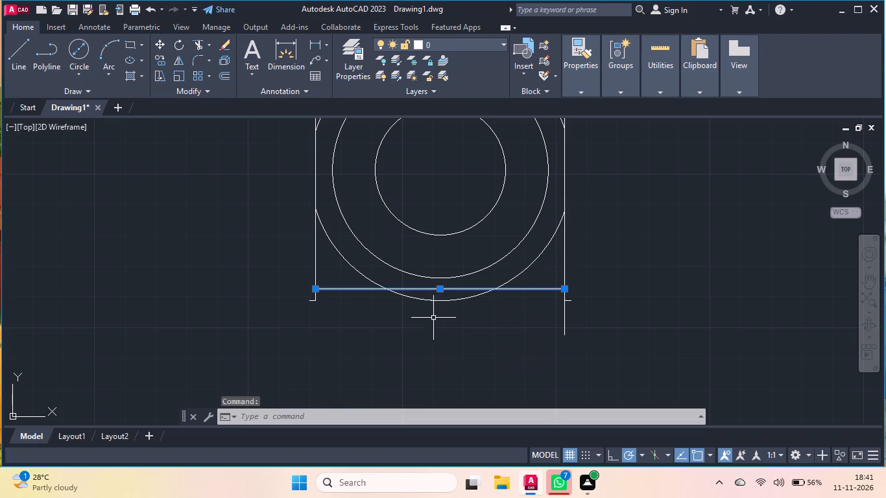
key("Delete")
Draw a horizontal line from the short lower-left segment's end on the outer circle across to the right side.
key("l")
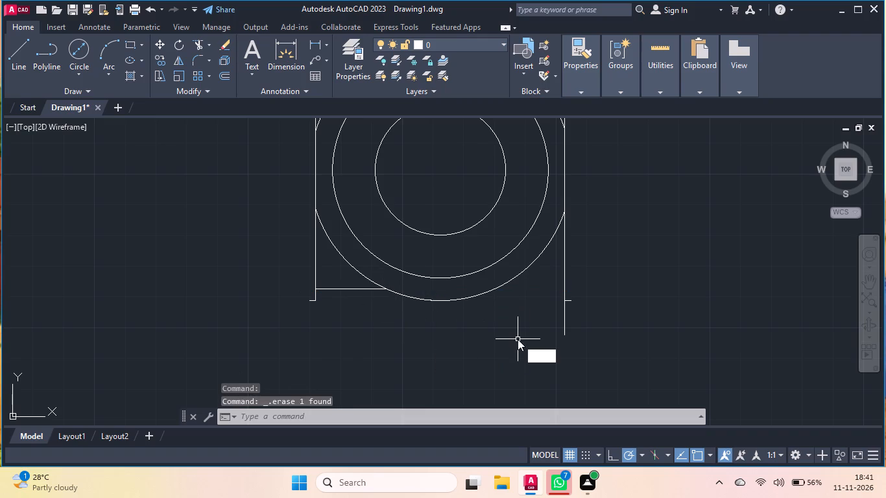
key("Return")
double_click(387, 289)
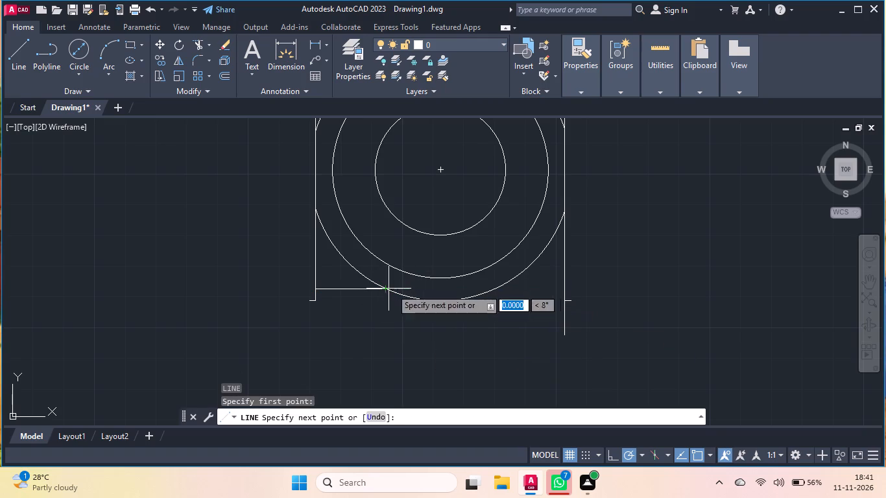
left_click(564, 287)
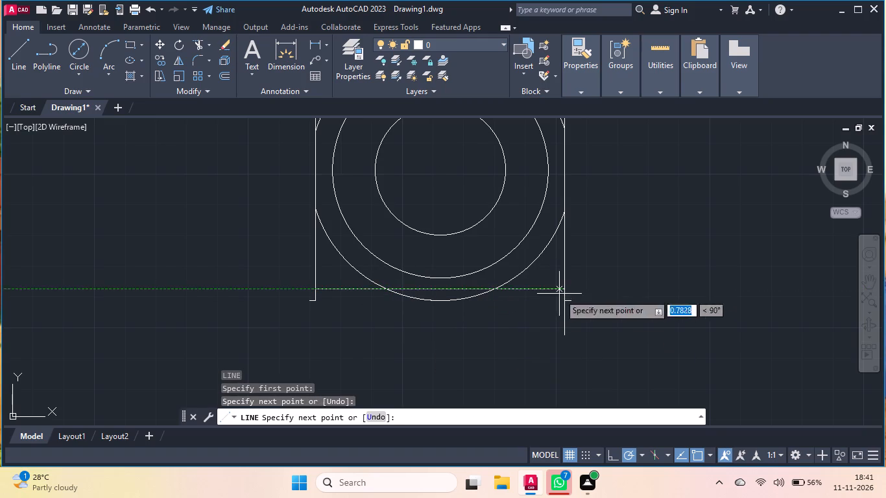
key("Return")
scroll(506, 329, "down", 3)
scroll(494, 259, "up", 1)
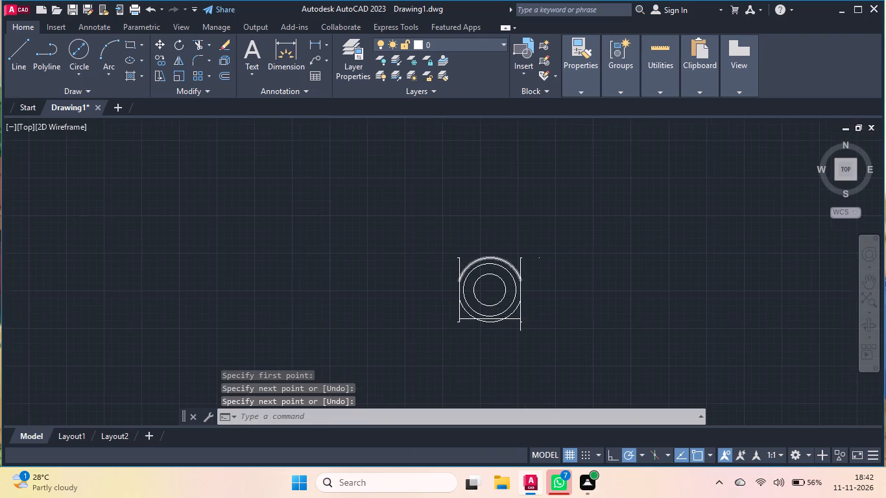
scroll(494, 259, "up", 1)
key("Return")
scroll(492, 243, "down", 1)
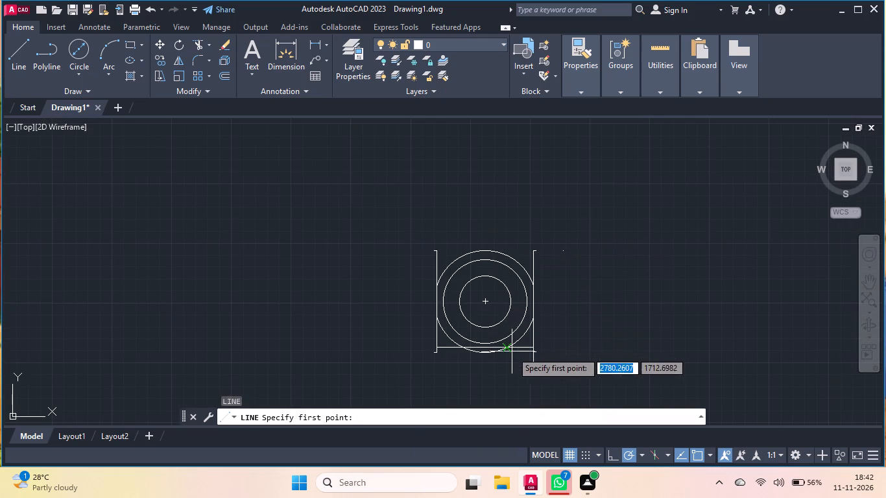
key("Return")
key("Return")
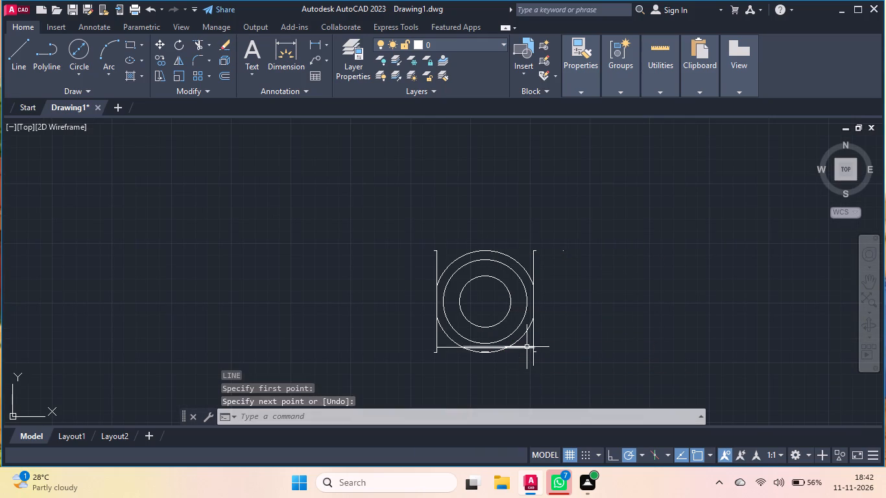
Copy the two bottom horizontal line segments straight up about 78.56 units so they cross the outer circle near its top.
left_click(527, 348)
left_click(446, 348)
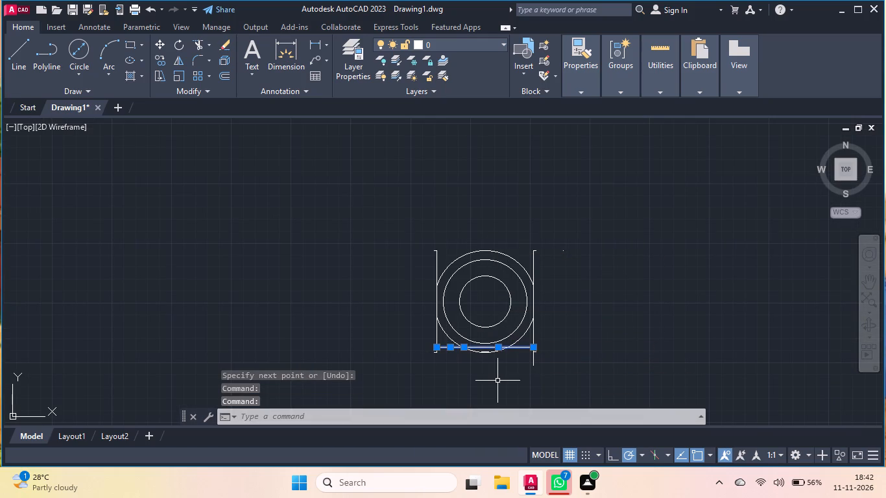
type("co")
key("Return")
scroll(486, 336, "up", 2)
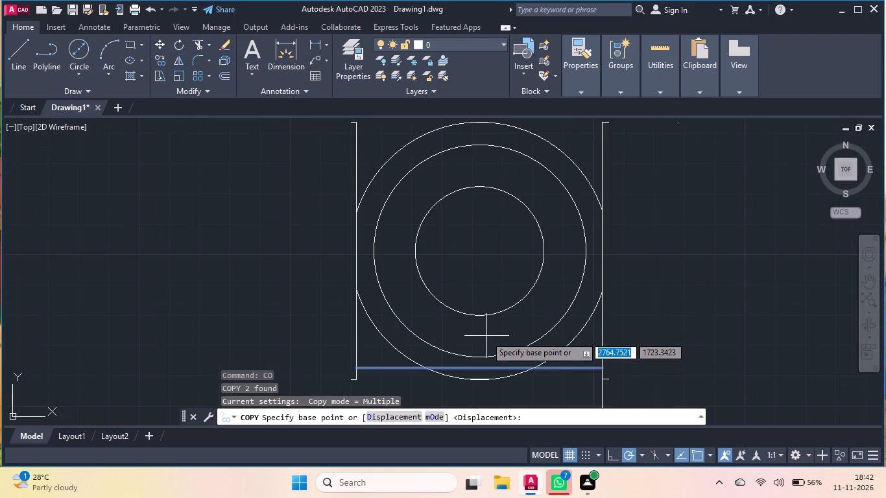
left_click(479, 369)
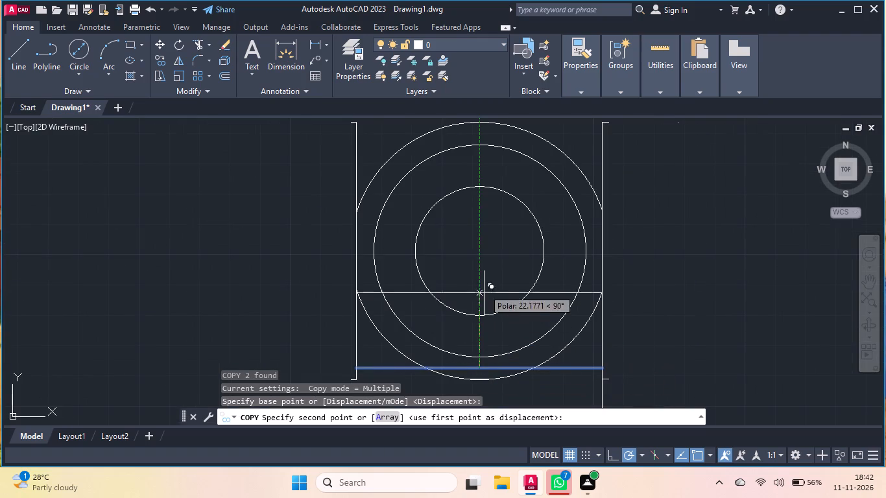
left_click(477, 130)
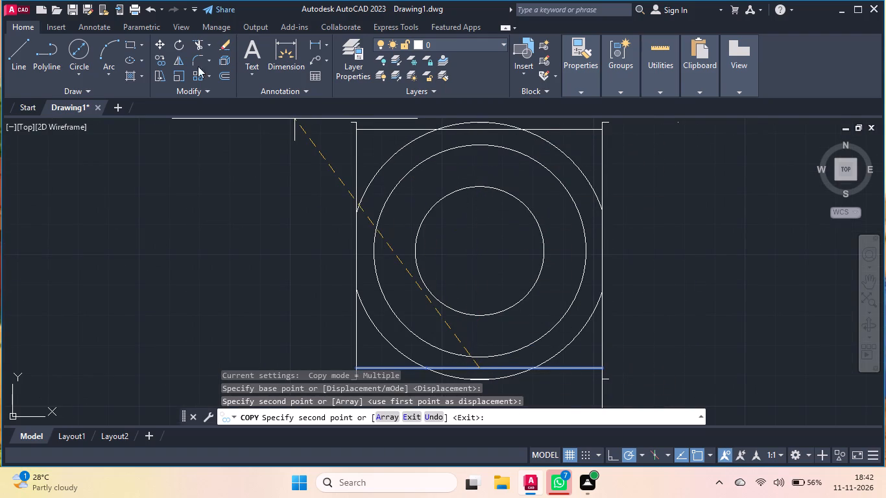
Trim away the outer circle's top and bottom arcs beyond the horizontal lines, along with the short line at the bottom centre.
double_click(198, 44)
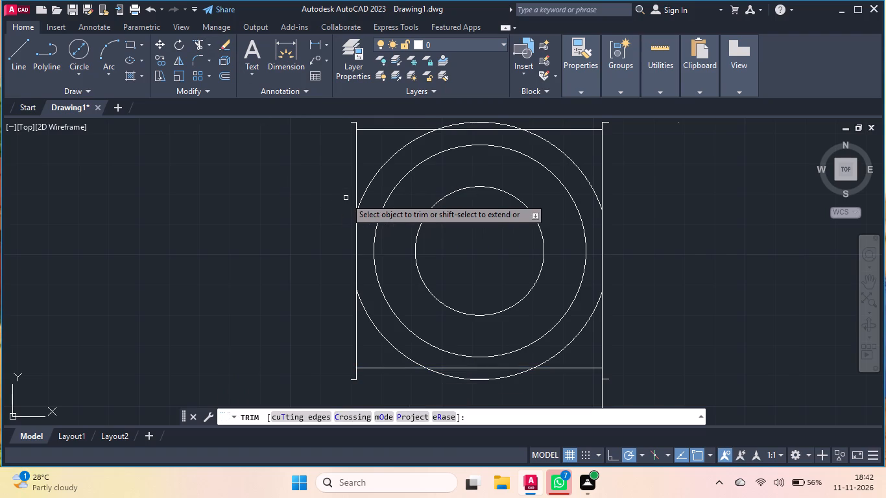
scroll(346, 197, "down", 1)
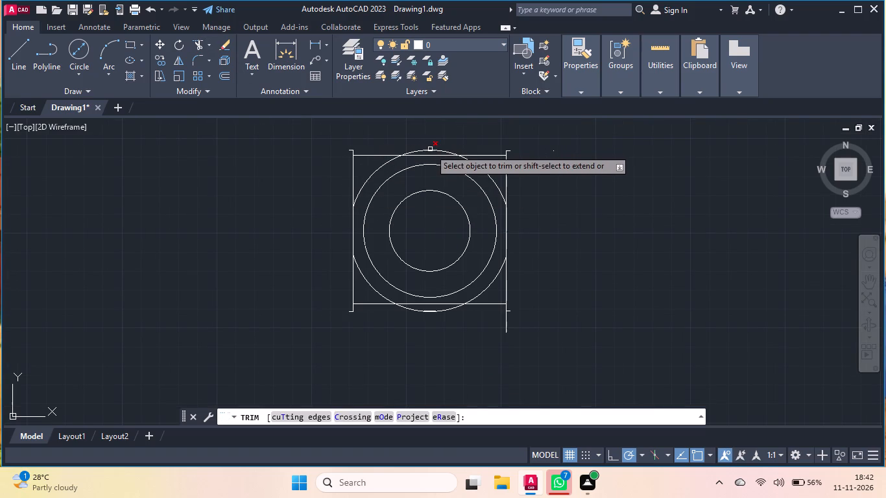
left_click(430, 149)
left_click(430, 151)
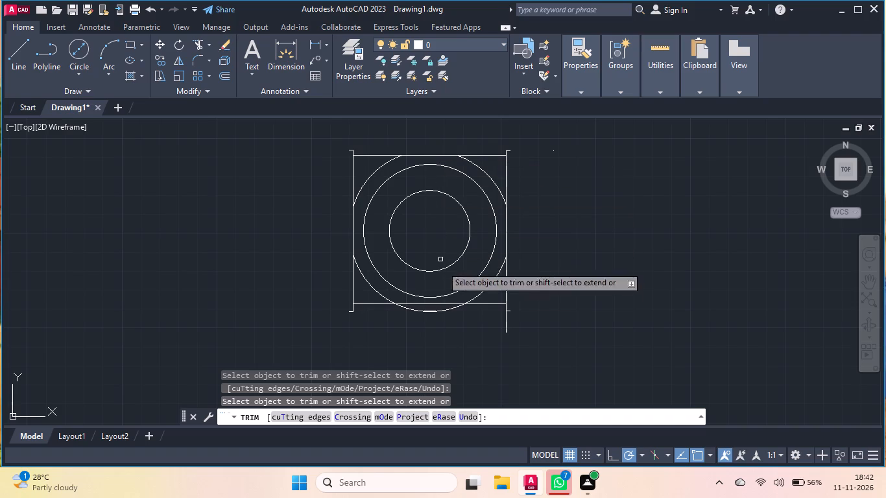
left_click(429, 309)
left_click(429, 314)
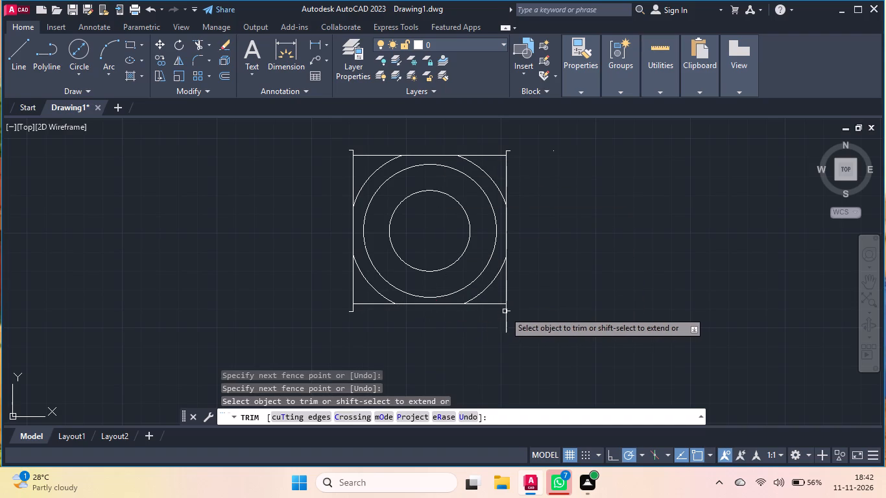
Trim away the leftover line stubs that extend past the four corners of the rectangular outline.
left_click(507, 311)
left_click(526, 309)
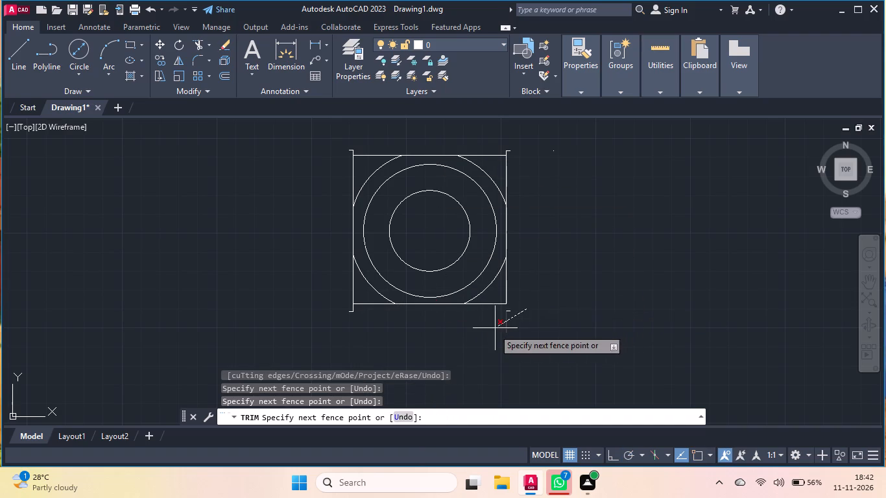
left_click(491, 331)
left_click(509, 309)
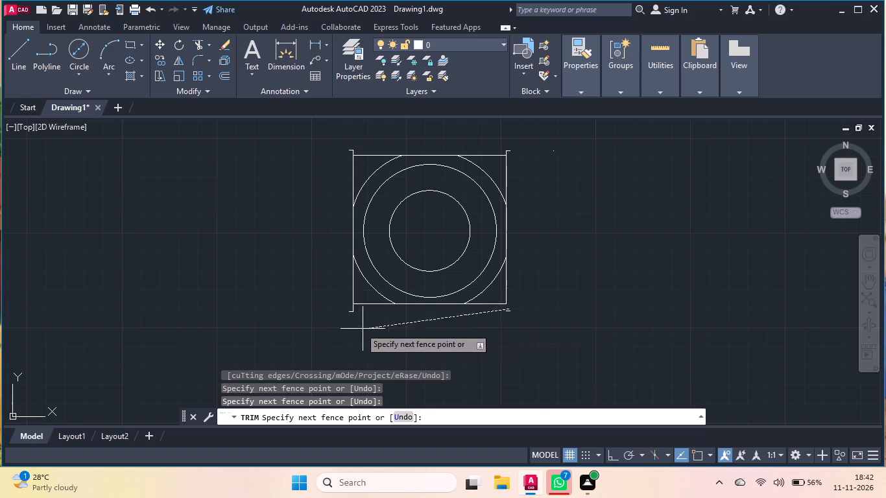
left_click(342, 309)
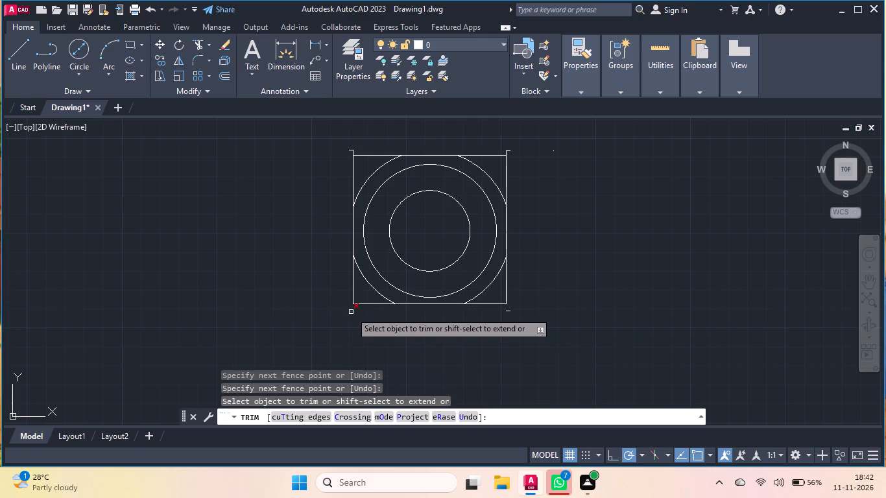
double_click(351, 312)
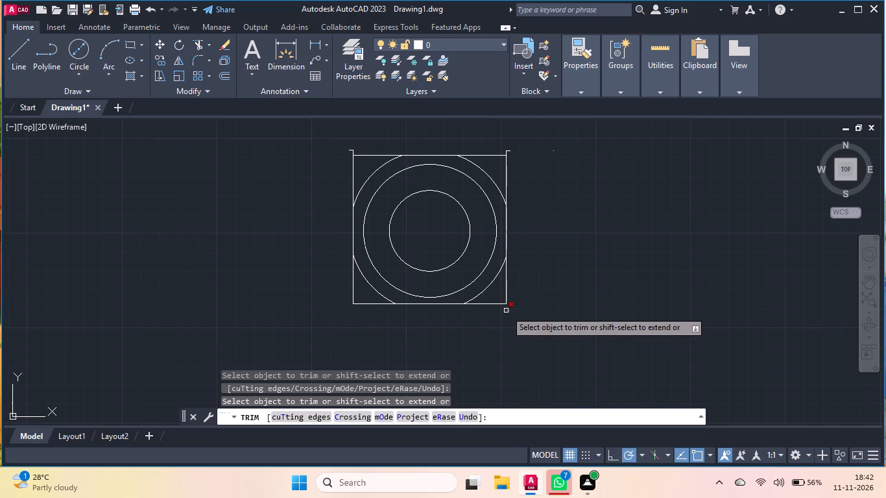
left_click(507, 311)
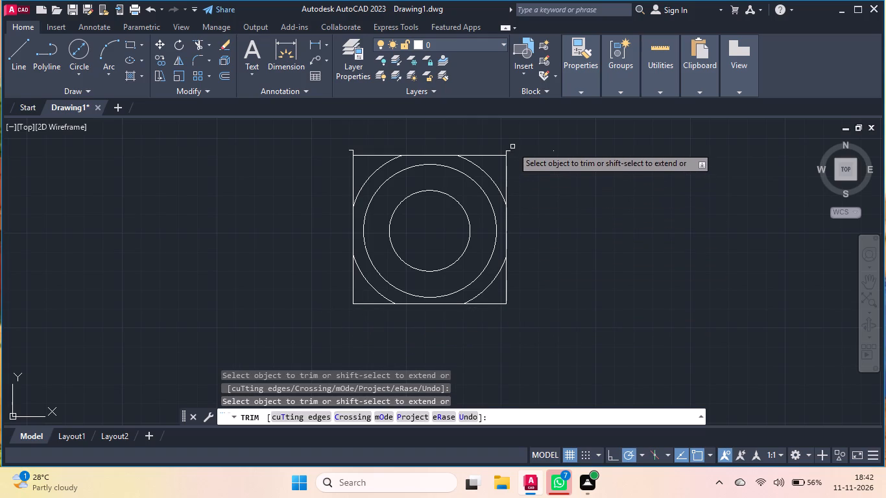
double_click(510, 150)
left_click(505, 150)
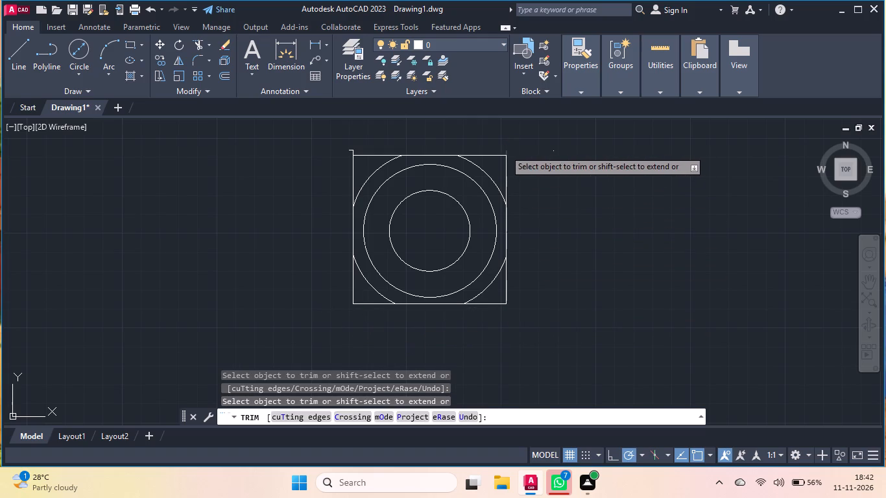
left_click(352, 151)
left_click(350, 150)
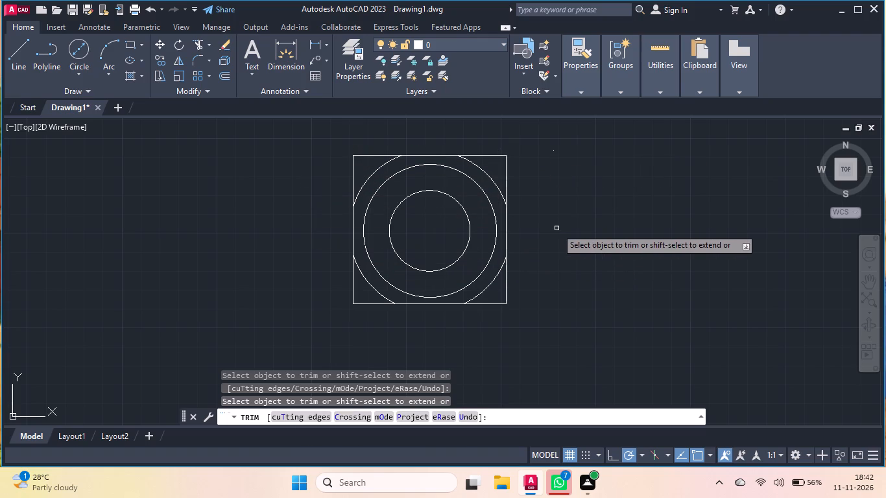
Draw a small circle inside the lower-left corner, between the outline and the outer circle's arc.
left_click(86, 51)
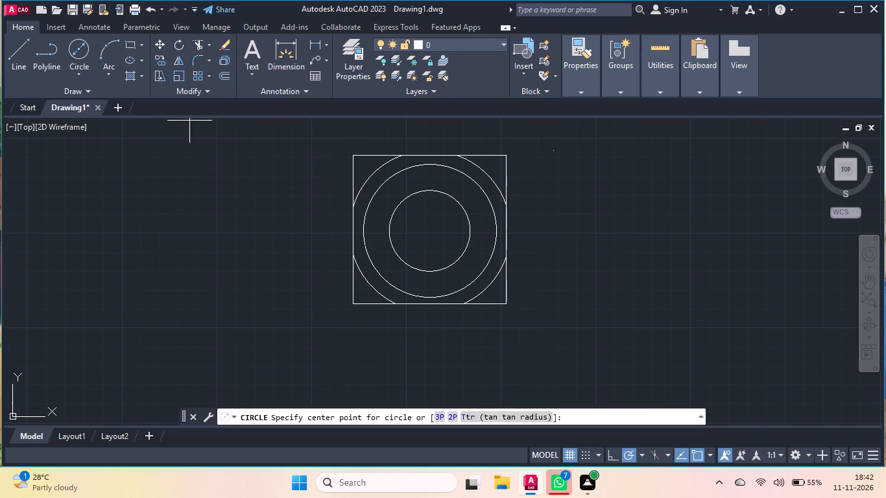
scroll(375, 296, "up", 3)
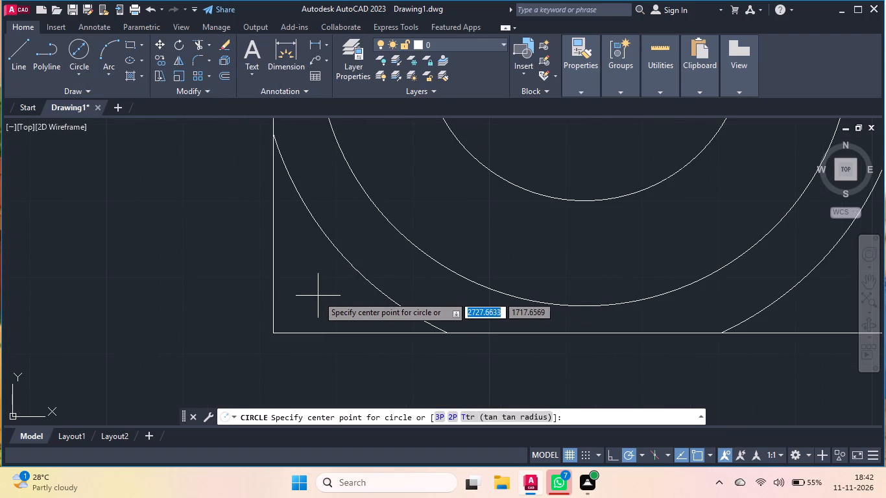
left_click(316, 290)
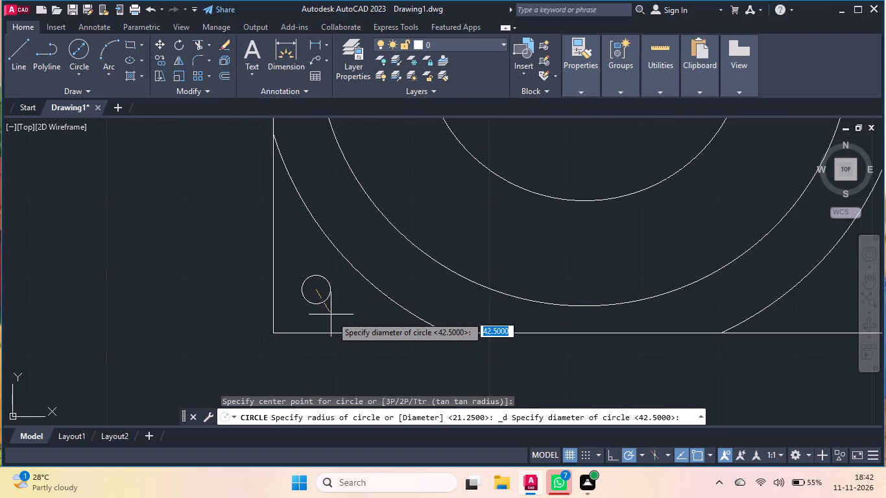
left_click(359, 319)
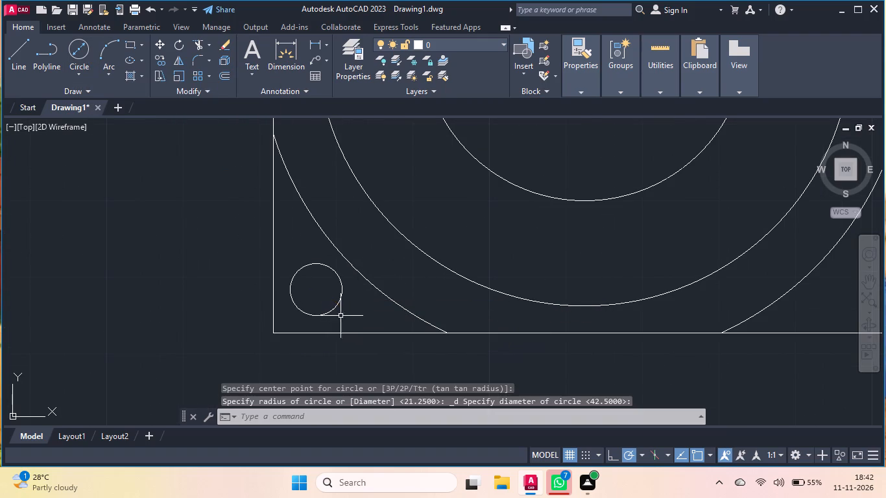
Draw a horizontal and a vertical diameter line across the small circle in the lower-left corner.
left_click(16, 51)
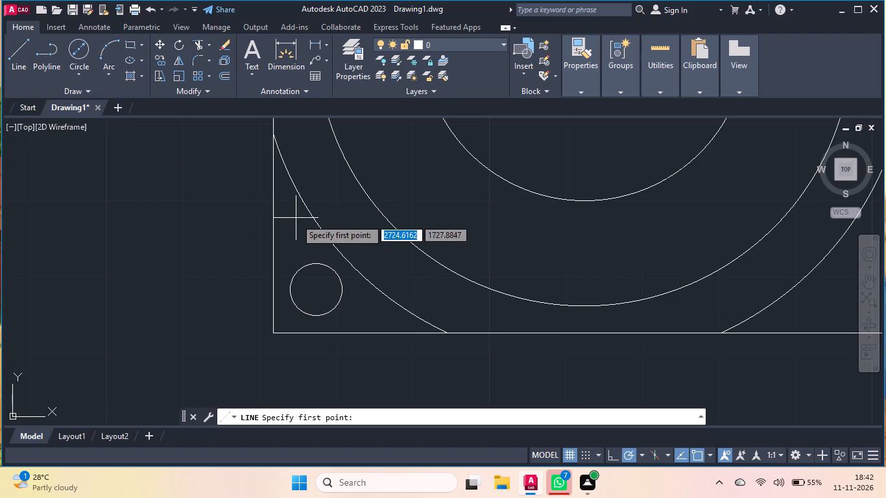
scroll(313, 258, "up", 2)
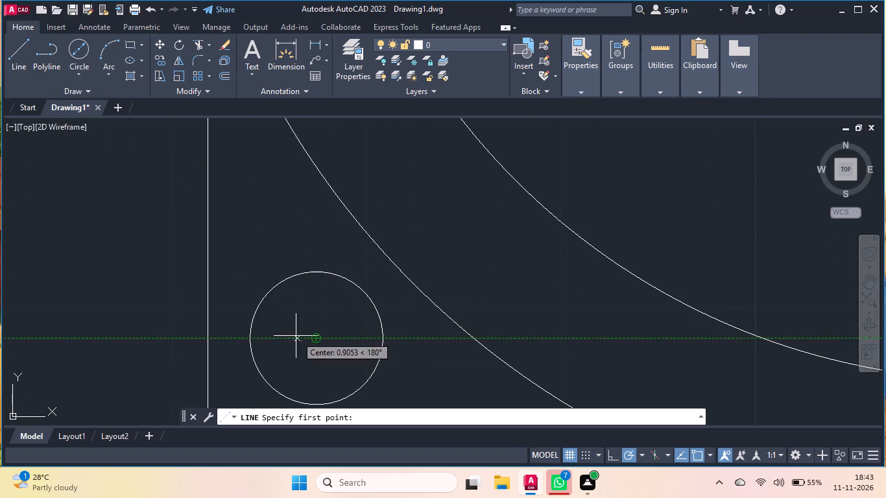
double_click(248, 338)
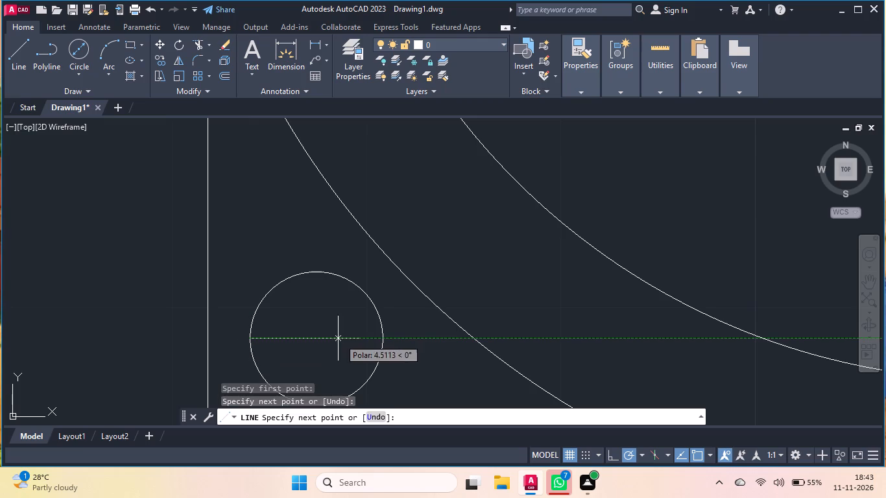
left_click(384, 339)
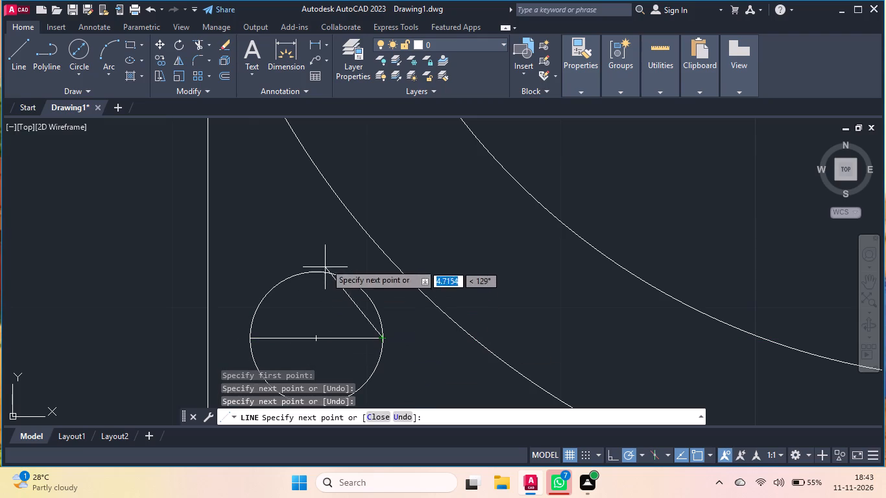
key("space")
scroll(309, 231, "down", 1)
key("space")
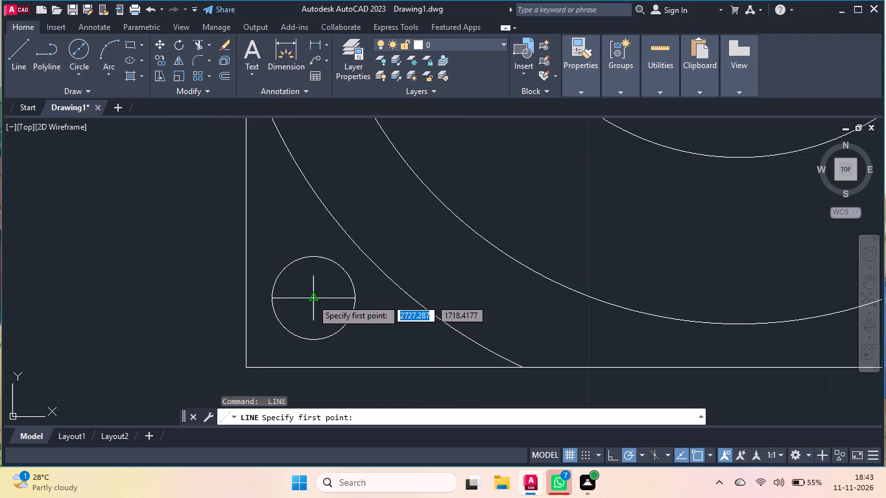
left_click(312, 338)
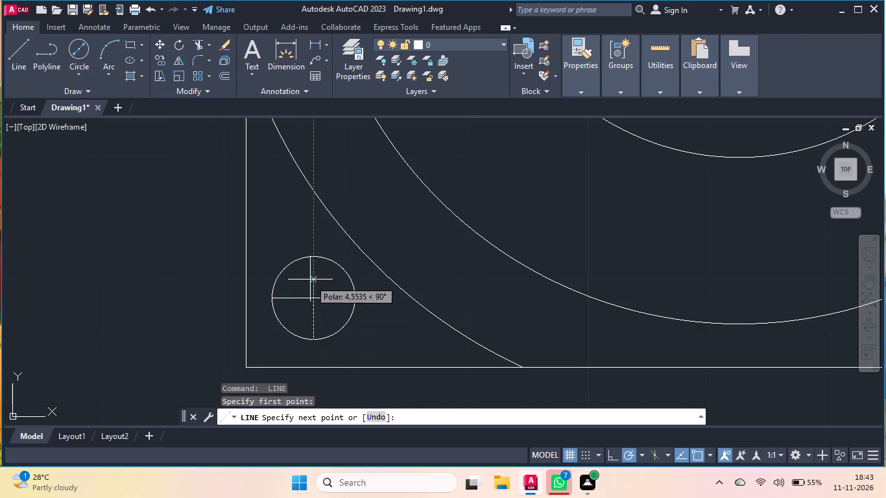
left_click(315, 259)
key("space")
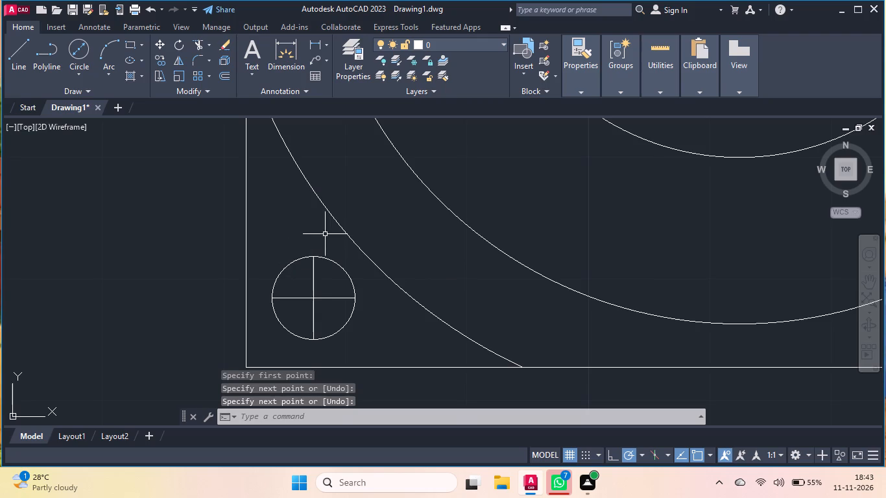
Copy the small circle with its cross lines from its centre horizontally into the outline's lower-right corner.
left_click(353, 259)
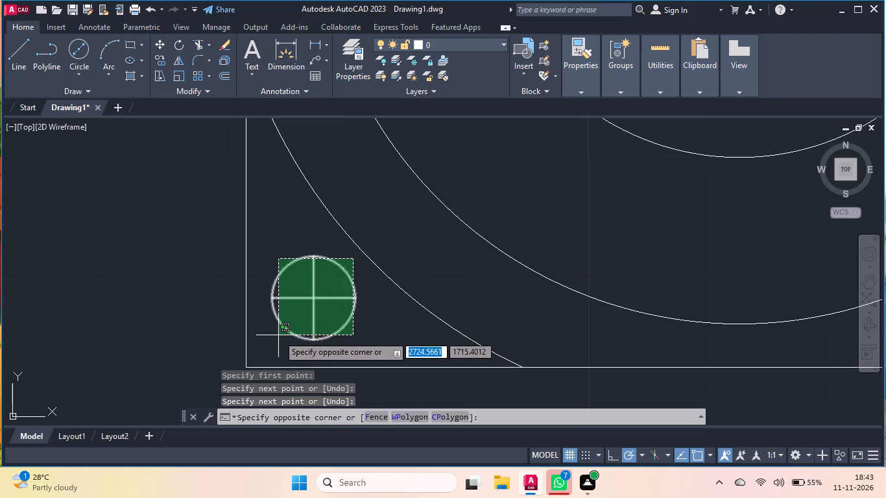
left_click(278, 335)
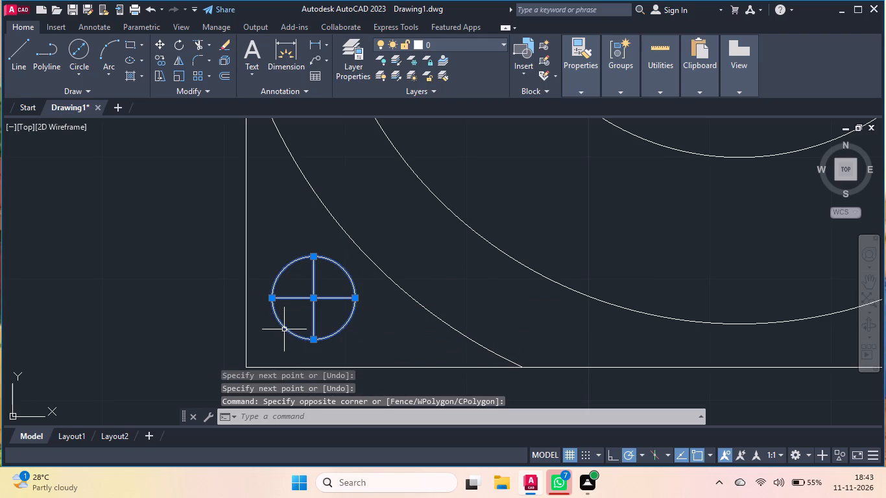
type("co")
key("Return")
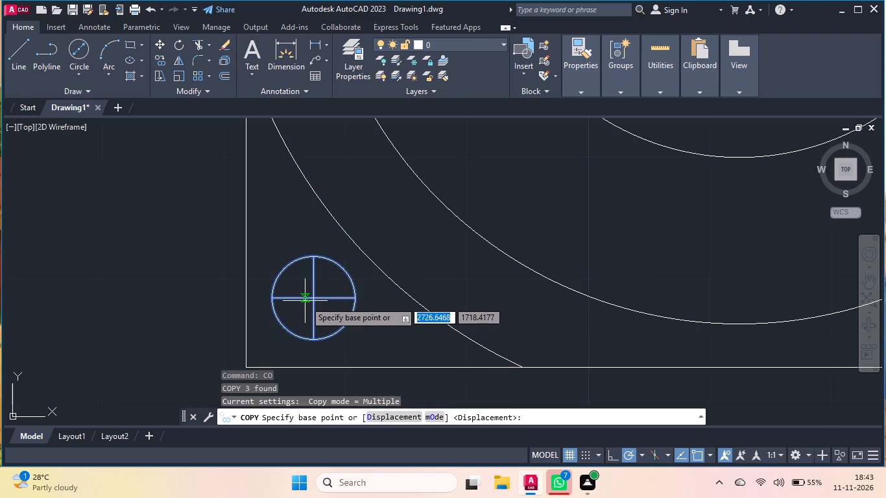
left_click(309, 298)
scroll(196, 281, "down", 2)
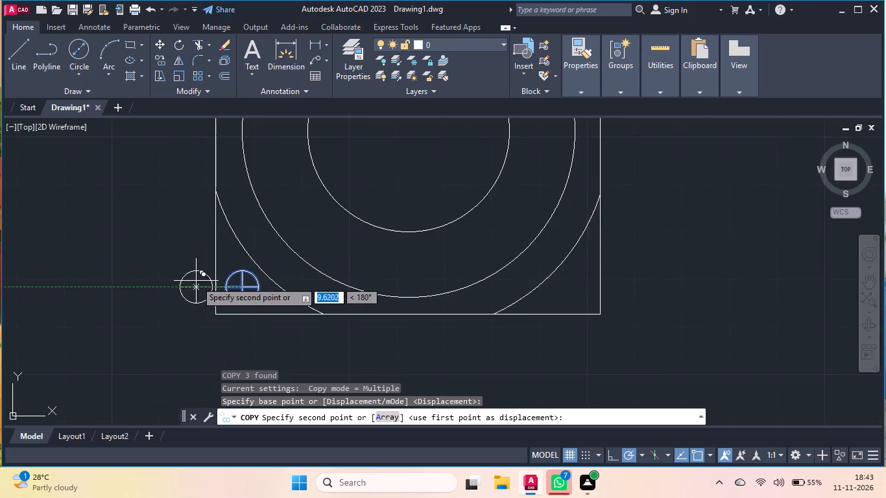
scroll(196, 281, "down", 1)
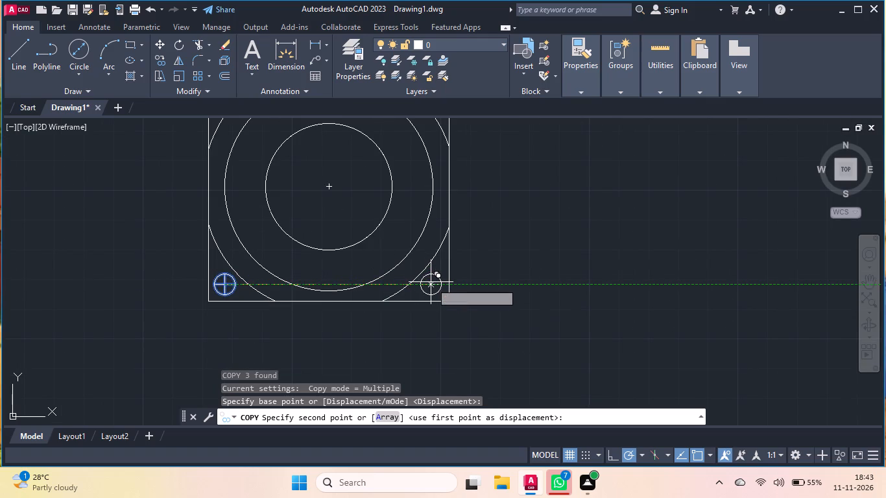
left_click(431, 282)
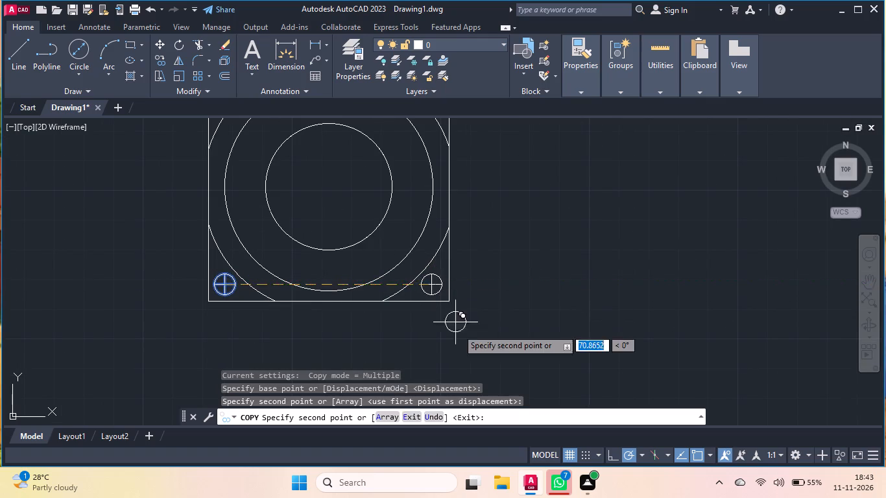
Place further copies of the crossed circle about 67 units straight up in the upper-left corner and in the upper-right corner.
scroll(461, 342, "down", 3)
scroll(400, 287, "up", 2)
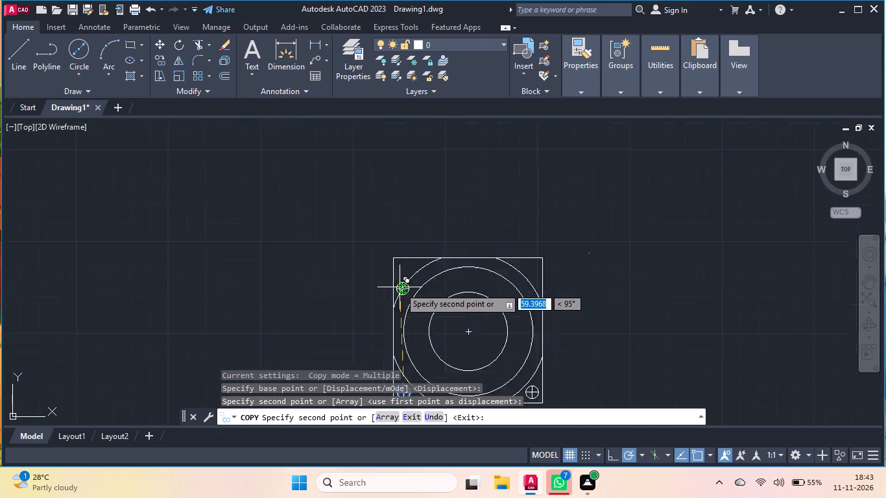
scroll(400, 287, "up", 3)
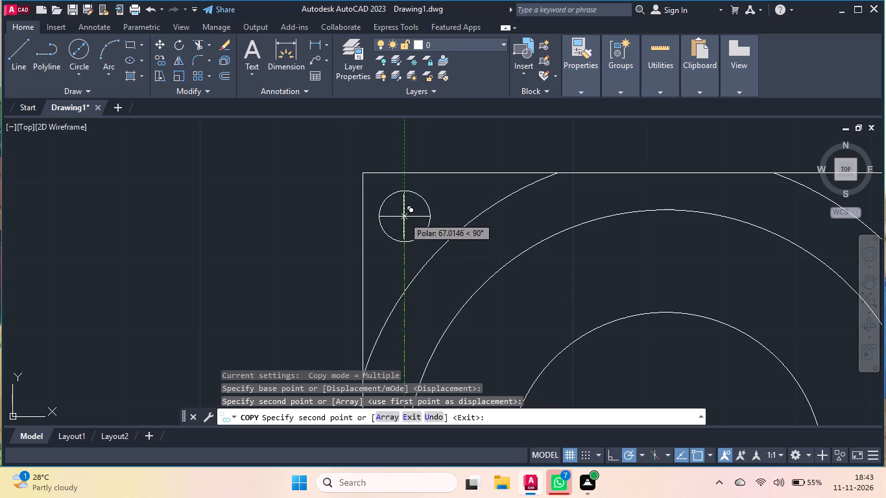
left_click(403, 217)
scroll(199, 219, "down", 1)
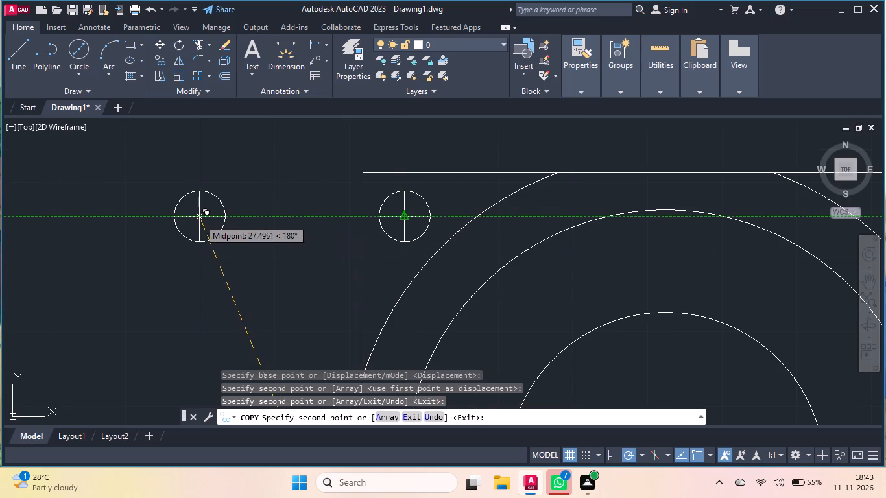
scroll(199, 219, "down", 1)
scroll(478, 220, "up", 2)
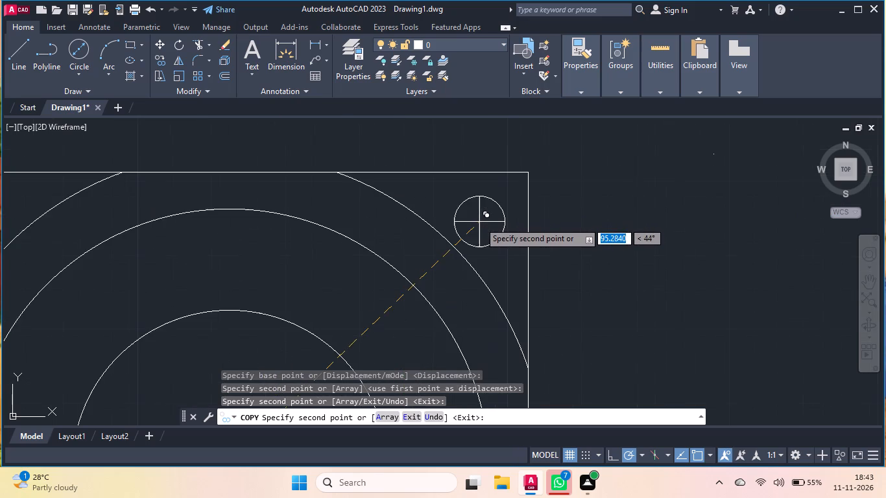
left_click(485, 210)
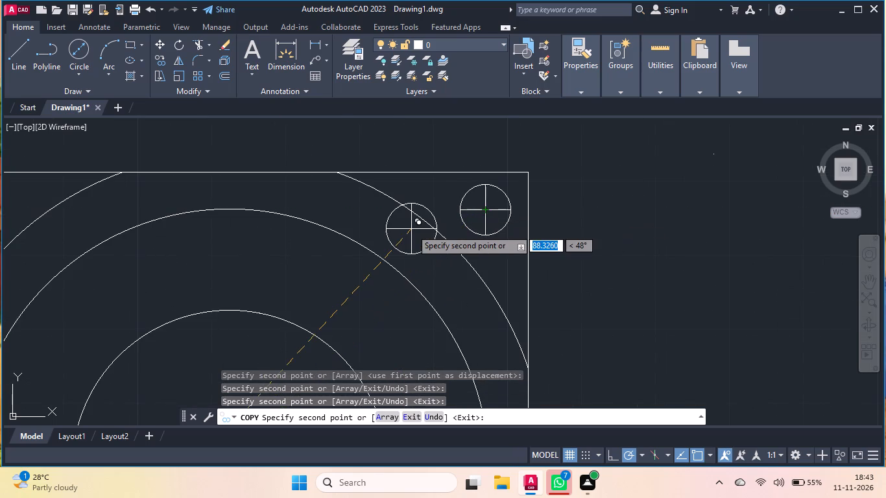
scroll(410, 229, "down", 1)
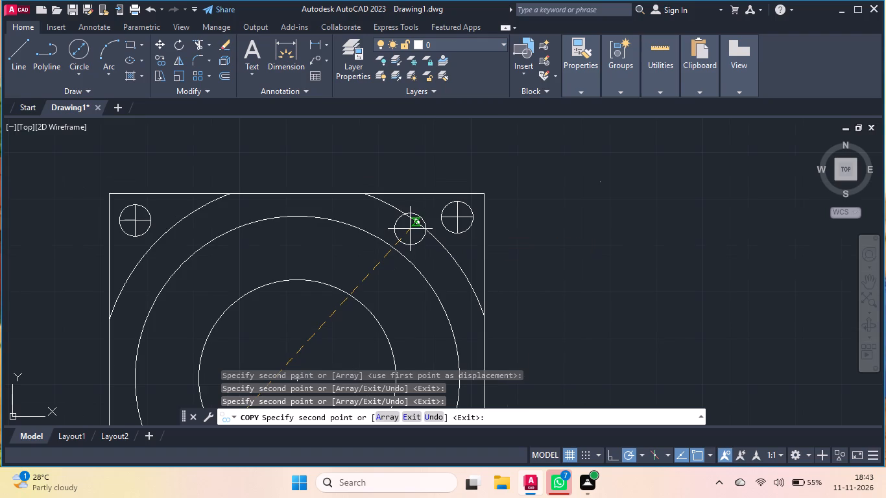
scroll(531, 220, "down", 2)
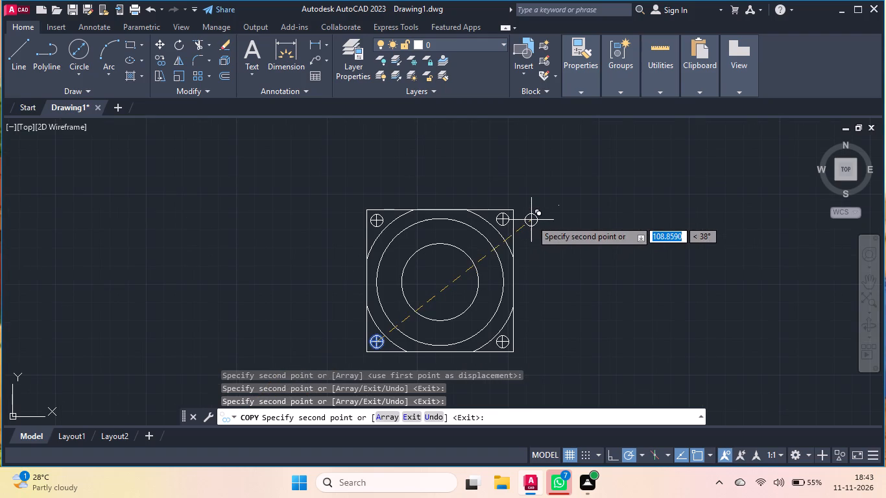
key("space")
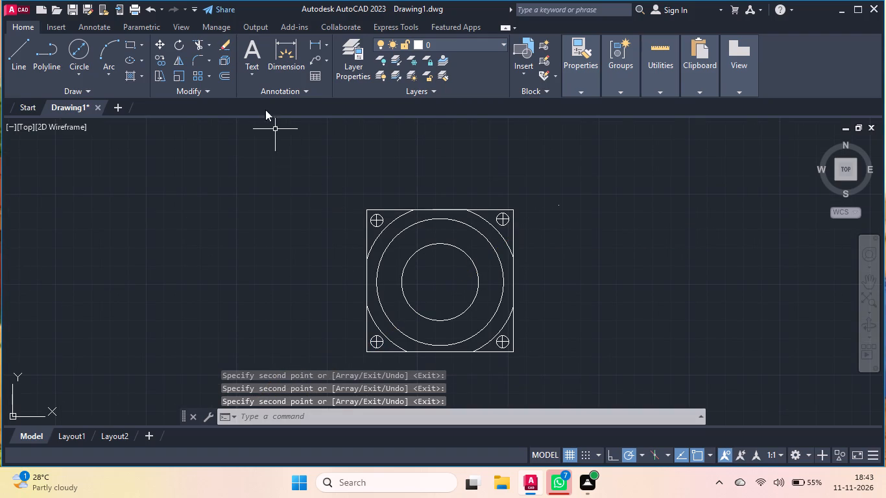
Hatch the ring between the clipped outer circle and the middle circle with the ANSI37 pattern.
left_click(128, 73)
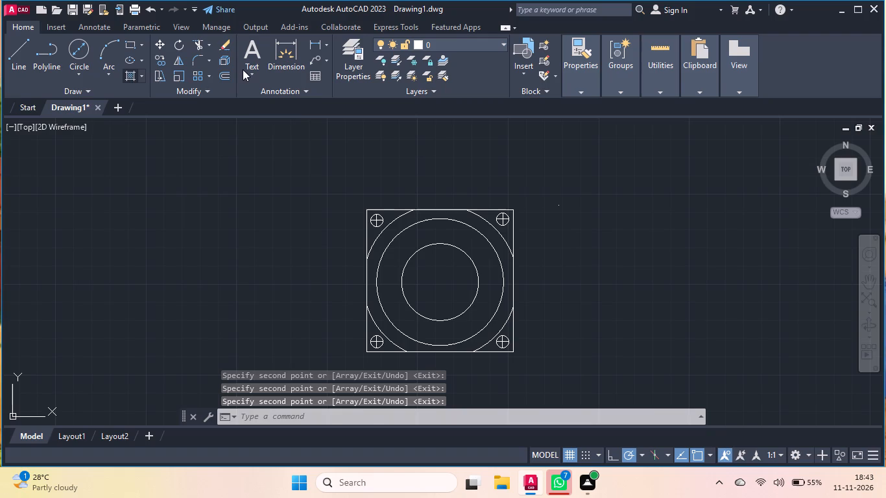
left_click(129, 74)
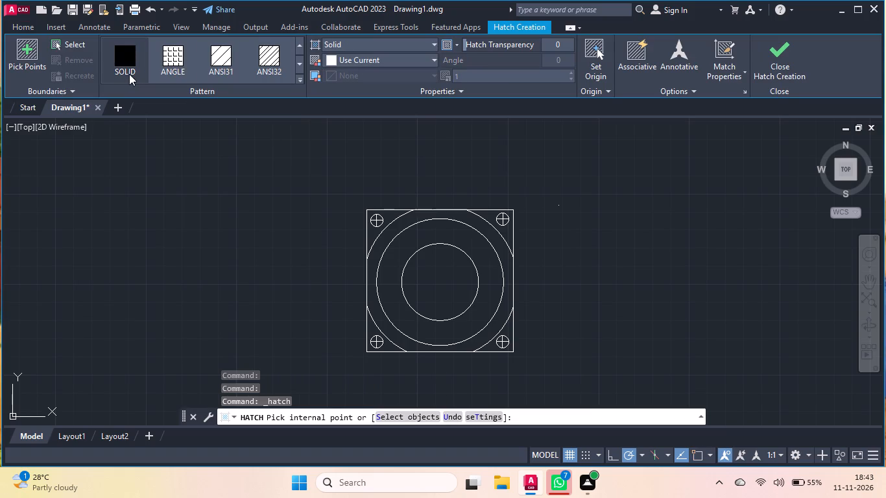
left_click(298, 74)
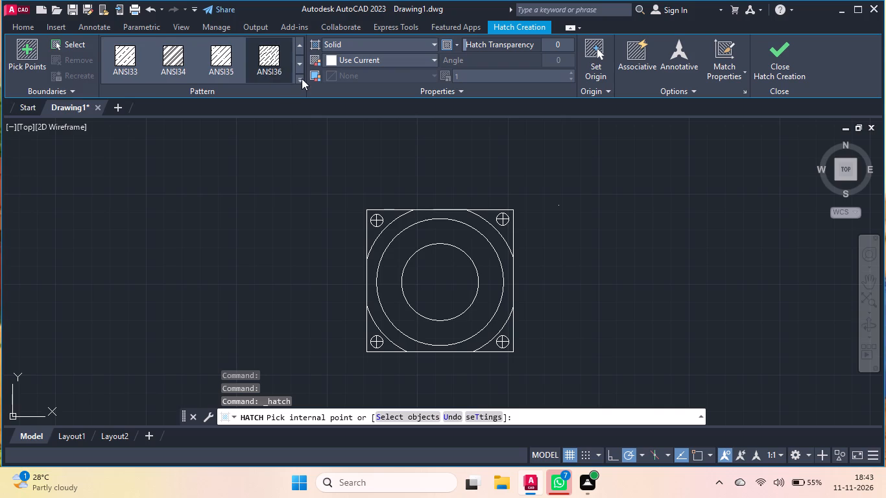
left_click(300, 78)
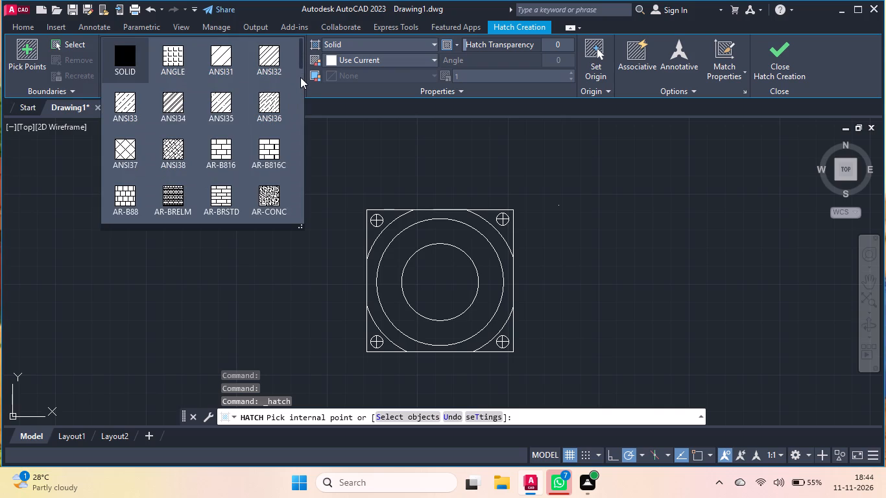
scroll(267, 85, "up", 2)
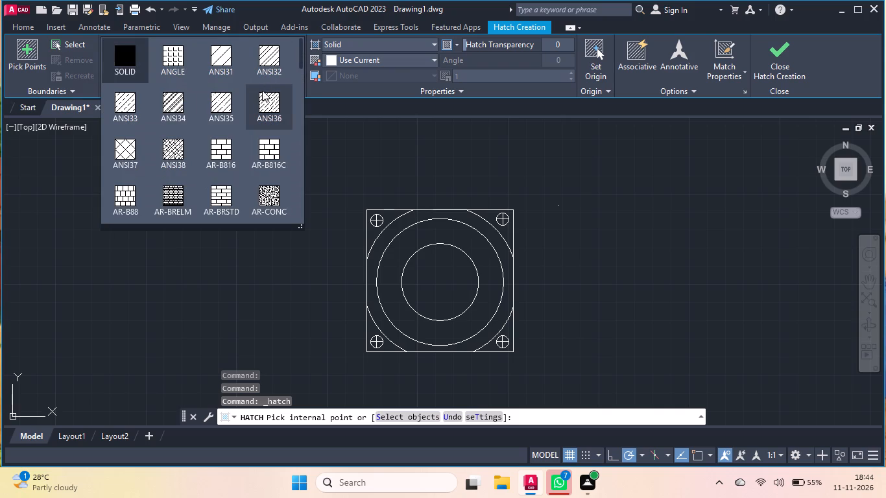
left_click(136, 146)
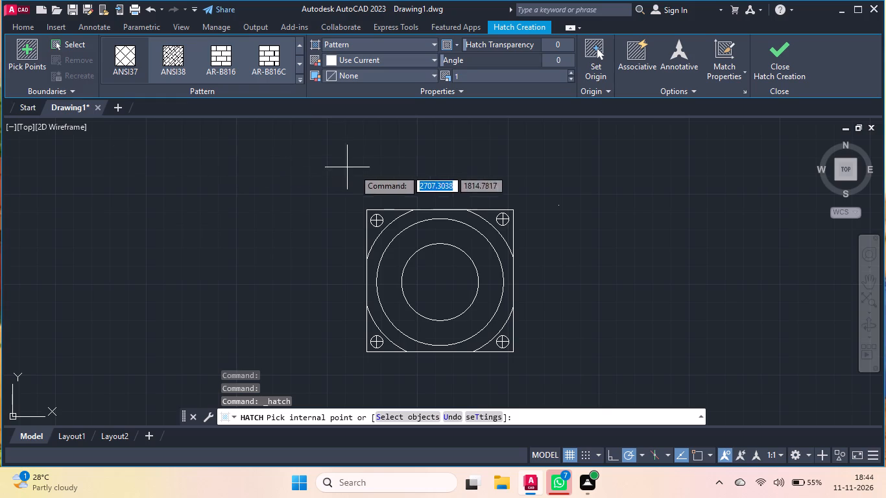
left_click(411, 218)
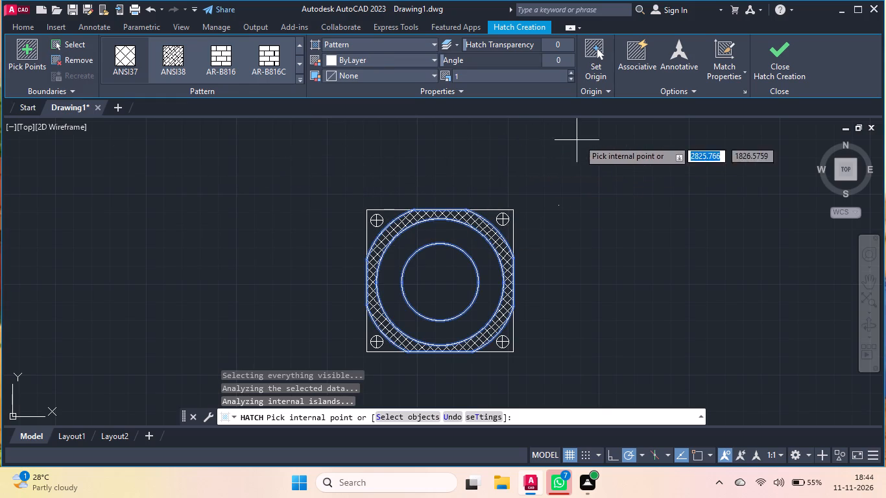
left_click(759, 58)
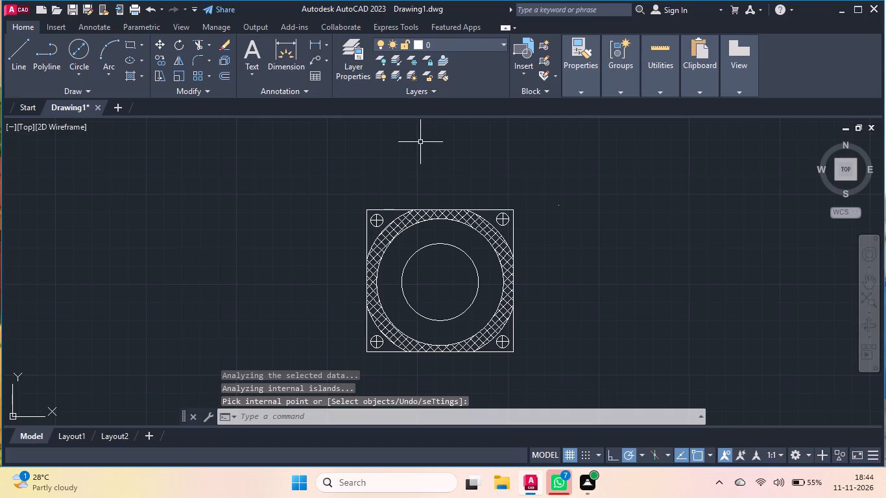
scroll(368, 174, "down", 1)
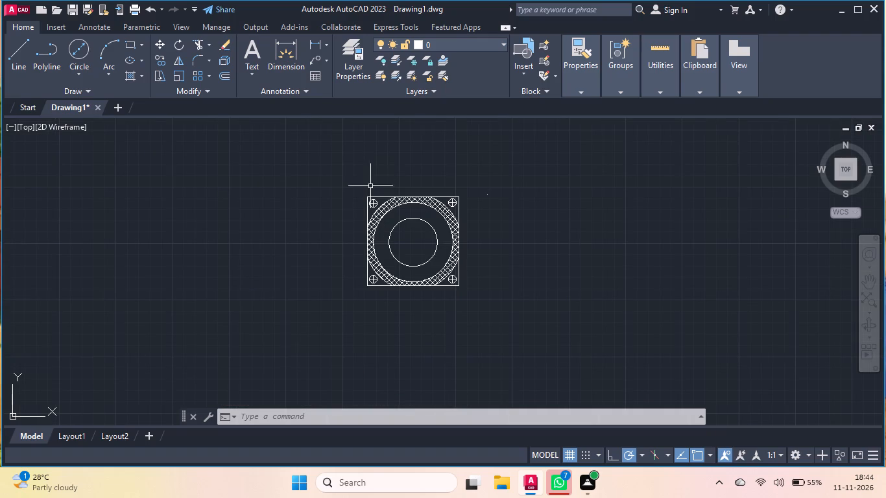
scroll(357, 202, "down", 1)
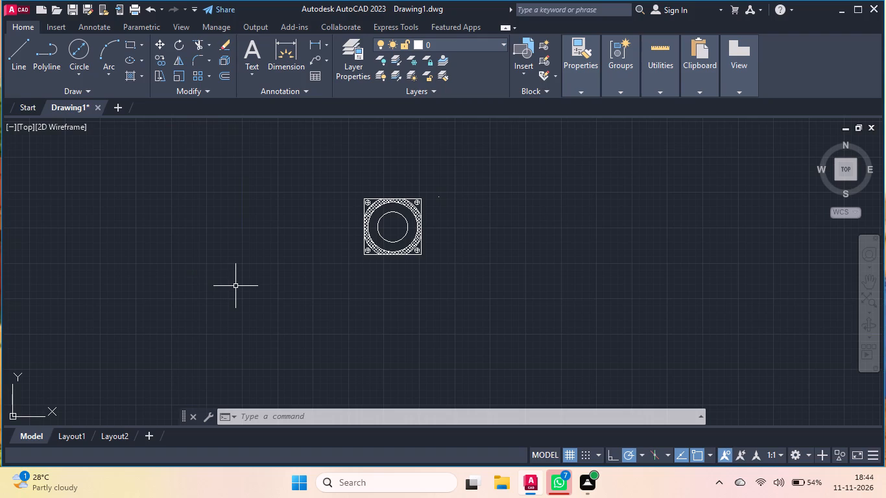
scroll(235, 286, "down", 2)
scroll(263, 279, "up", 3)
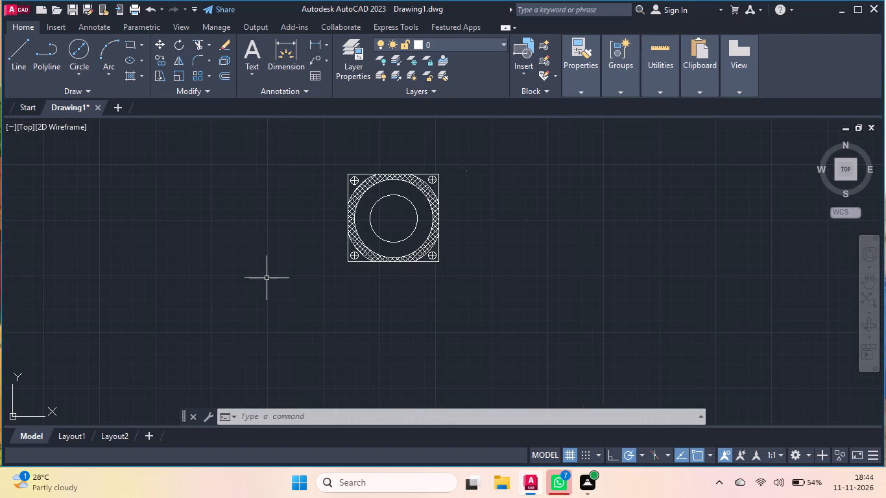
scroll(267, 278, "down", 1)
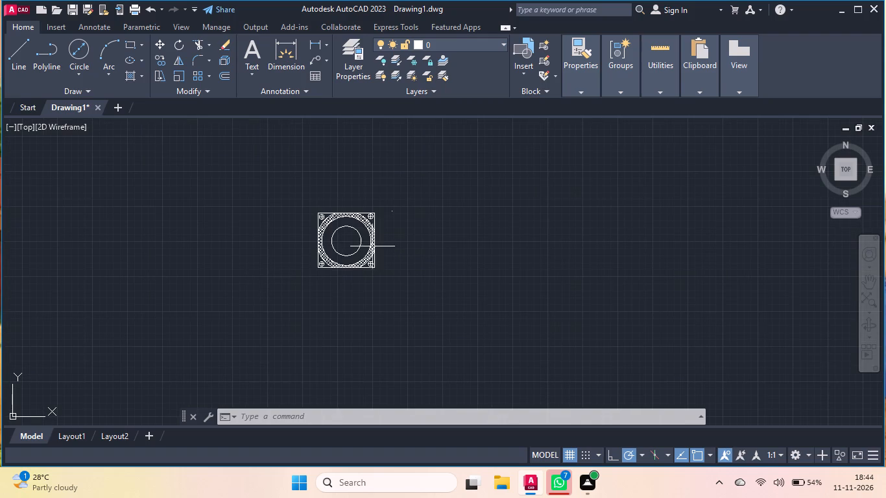
Erase the stray point outside the outline, near its upper-right corner.
scroll(394, 221, "up", 4)
left_click(413, 134)
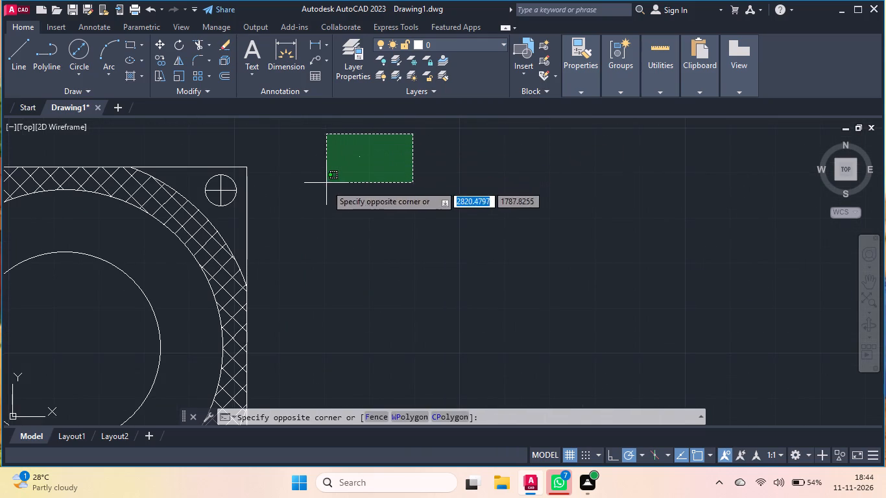
left_click(323, 189)
key("Delete")
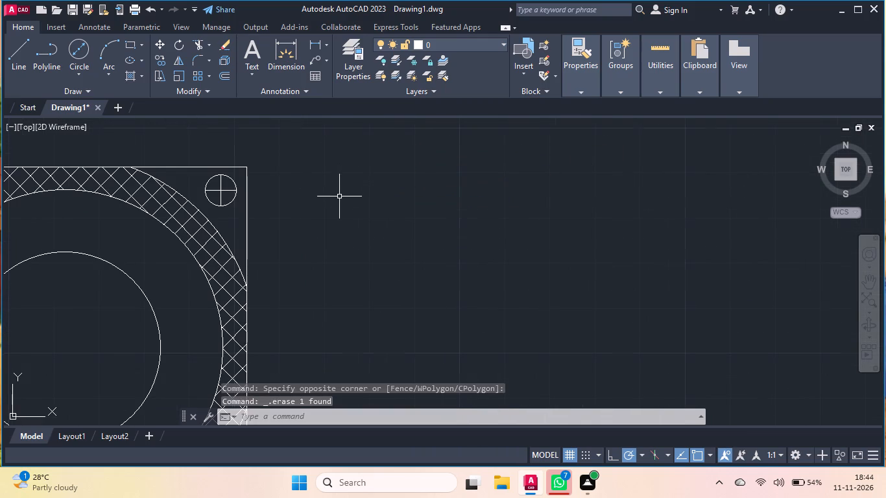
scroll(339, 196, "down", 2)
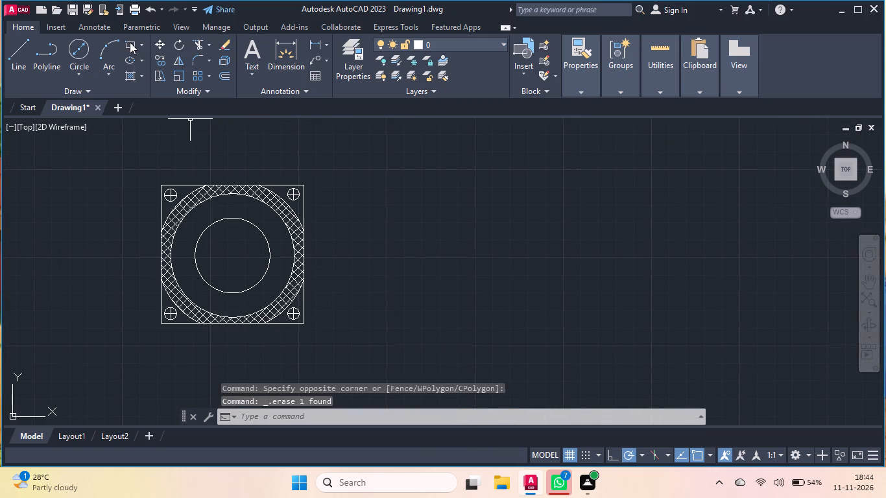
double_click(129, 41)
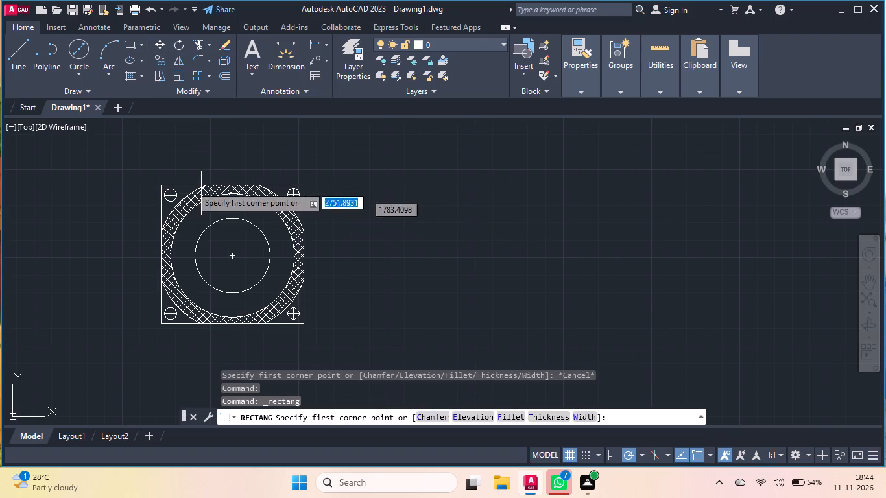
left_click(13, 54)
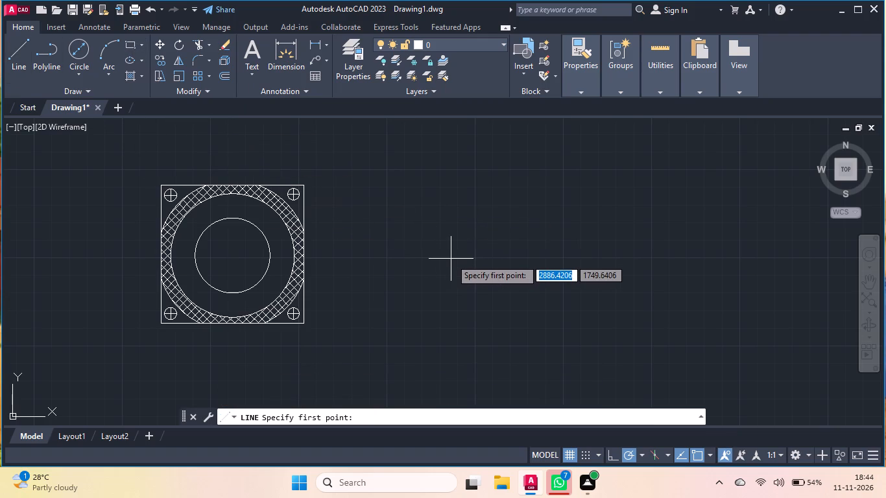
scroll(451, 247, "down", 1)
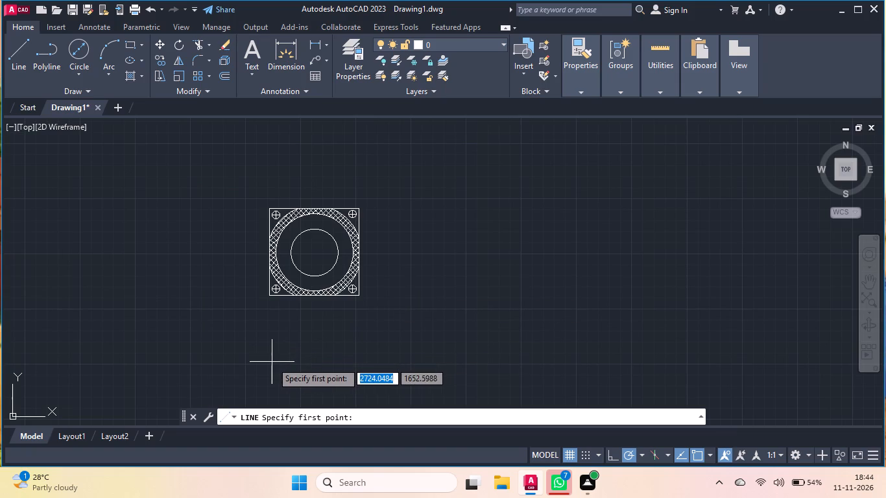
Fillet the lower-left corner of the rectangular outline with a radius of 5.
left_click(197, 56)
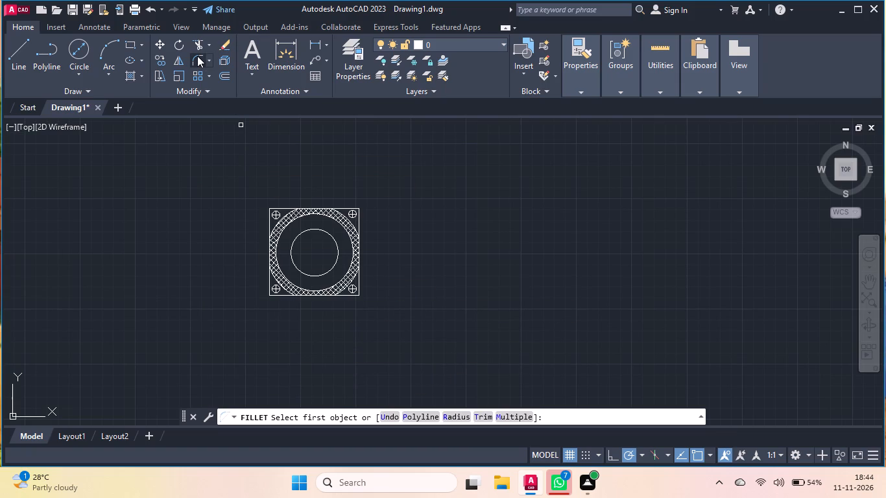
left_click(192, 57)
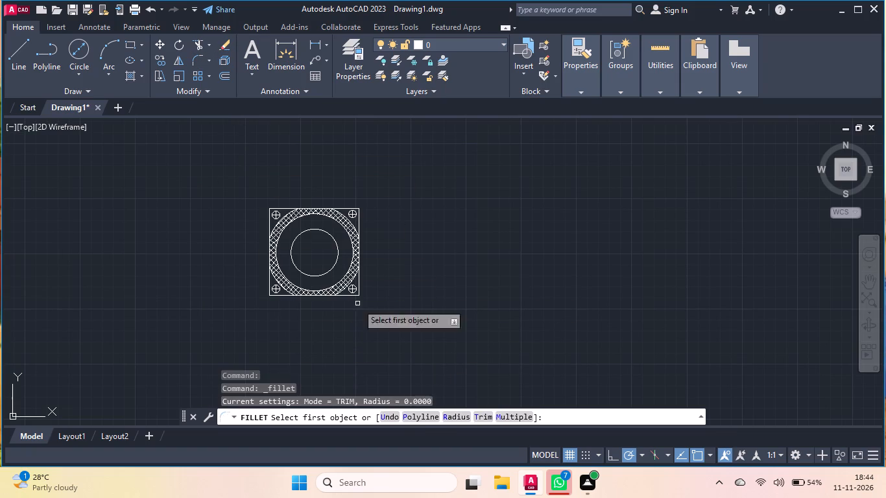
left_click(447, 417)
left_click(446, 417)
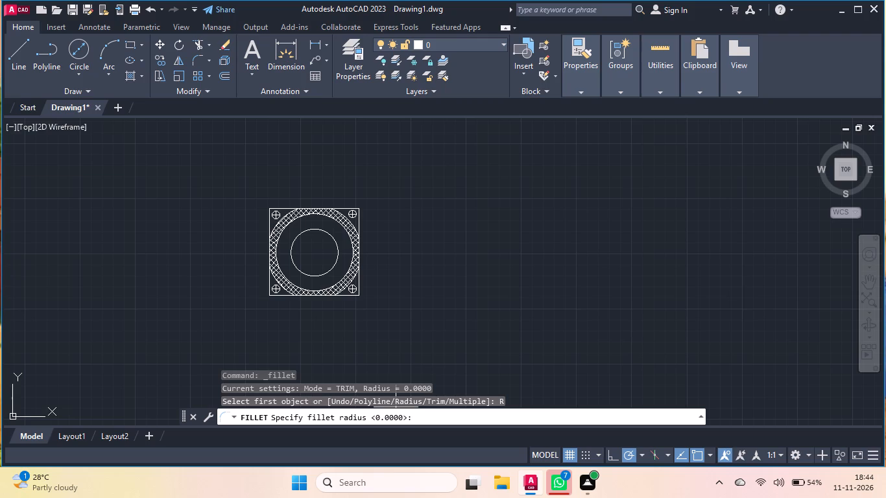
key("5")
key("Return")
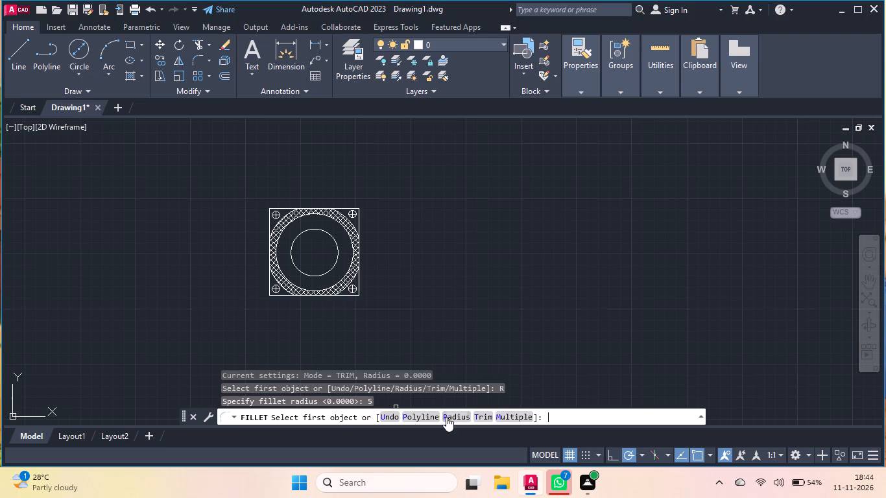
scroll(260, 293, "up", 5)
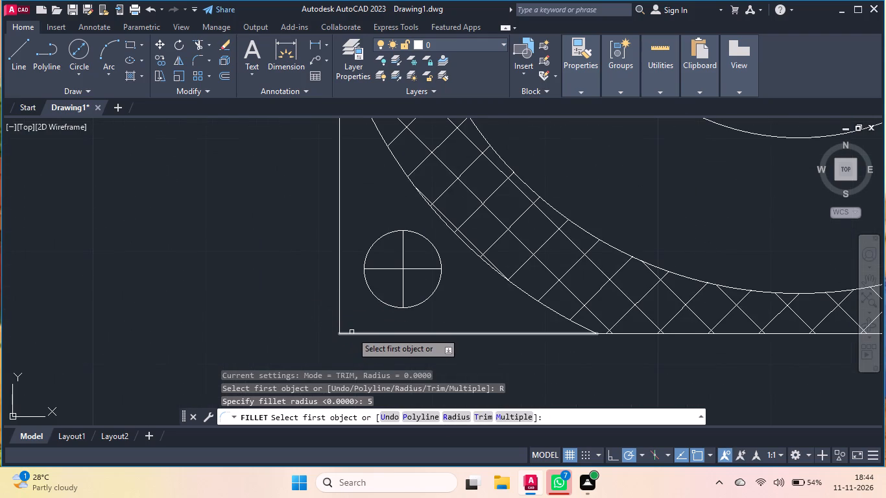
left_click(352, 332)
left_click(339, 319)
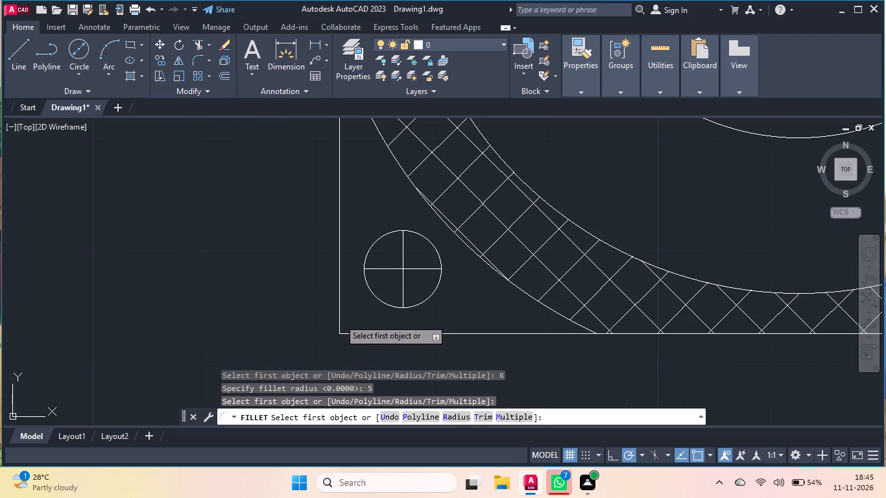
left_click(354, 333)
Fillet the outline's lower-right corner with a radius of 5.
scroll(316, 326, "down", 2)
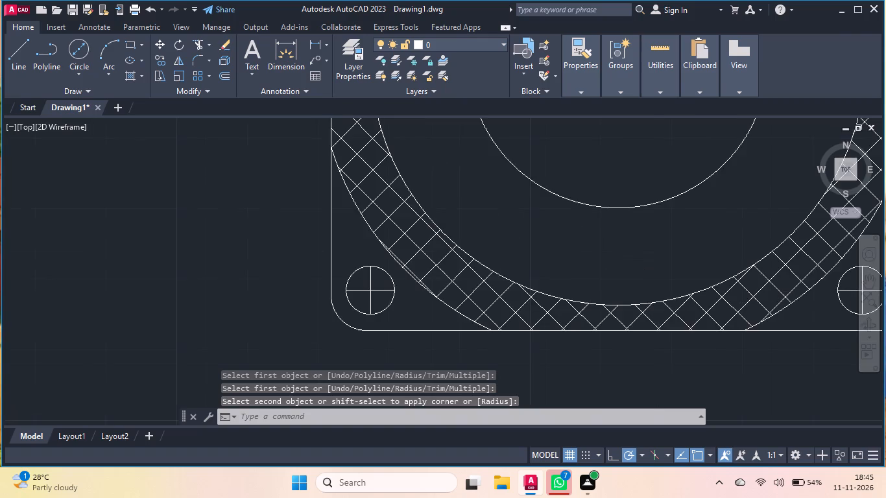
key("Return")
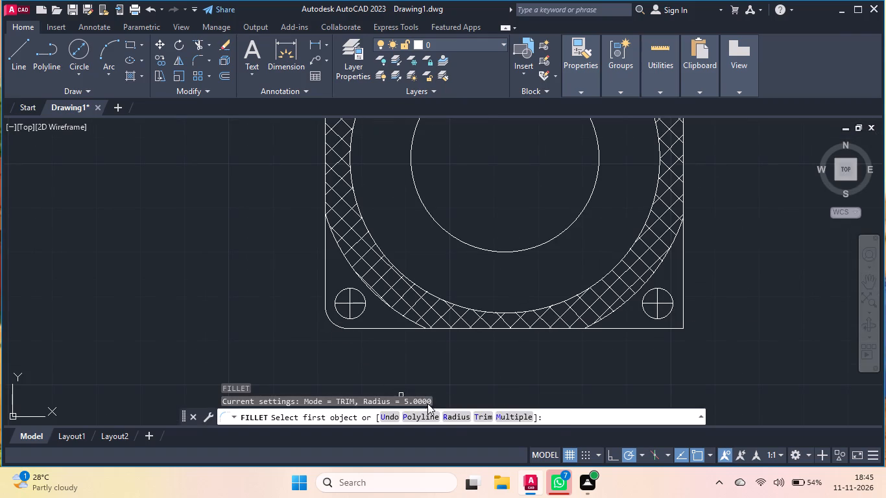
left_click(457, 414)
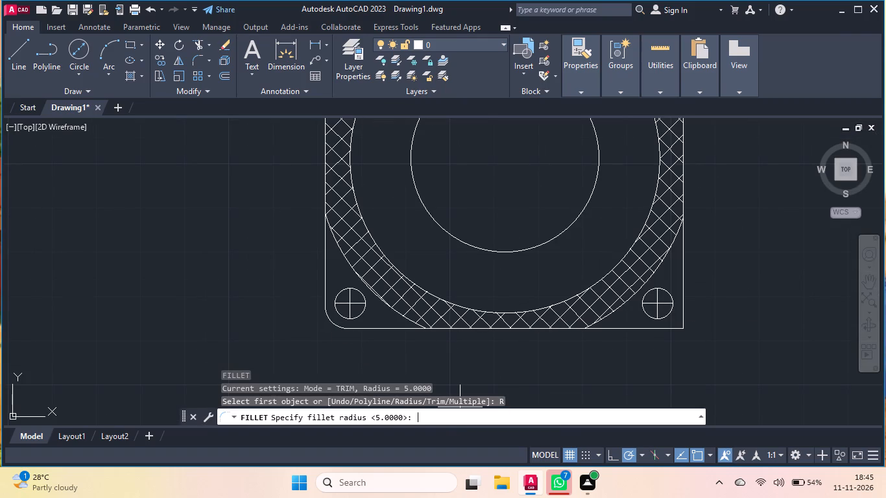
key("5")
key("Return")
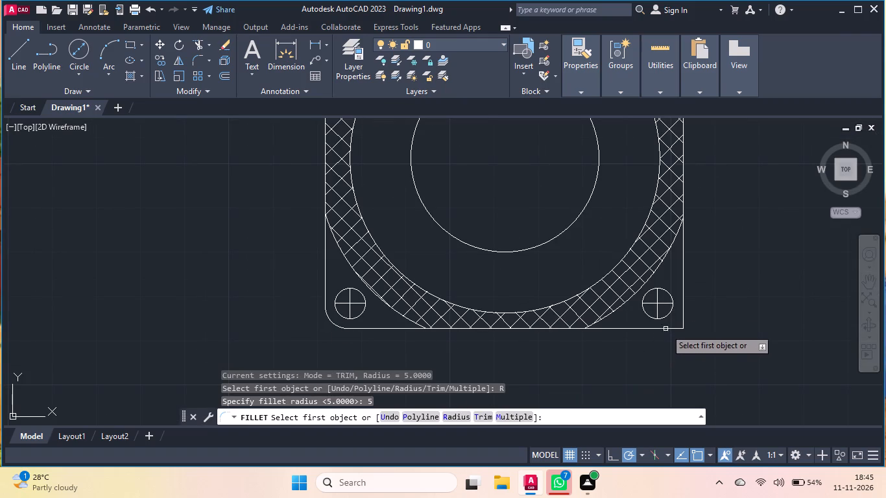
left_click(665, 328)
left_click(685, 307)
Fillet the outline's upper-left corner with a radius of 5.
scroll(652, 359, "down", 2)
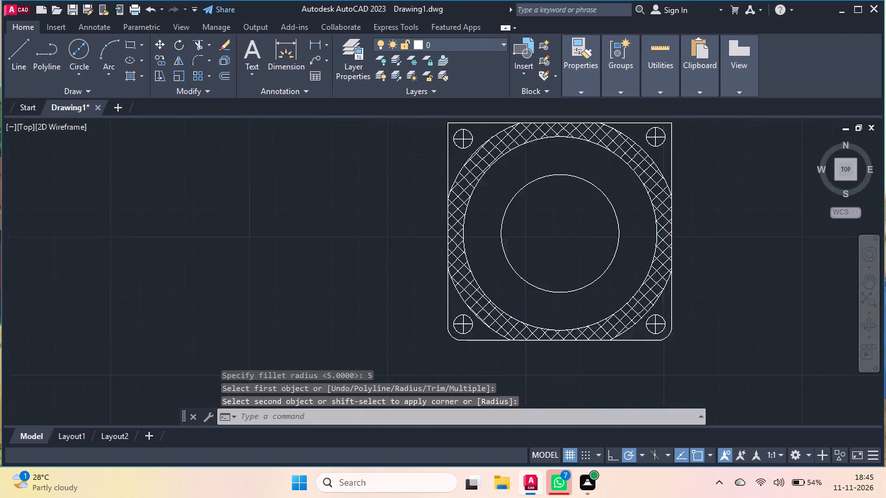
scroll(652, 359, "down", 1)
key("Return")
scroll(619, 289, "up", 3)
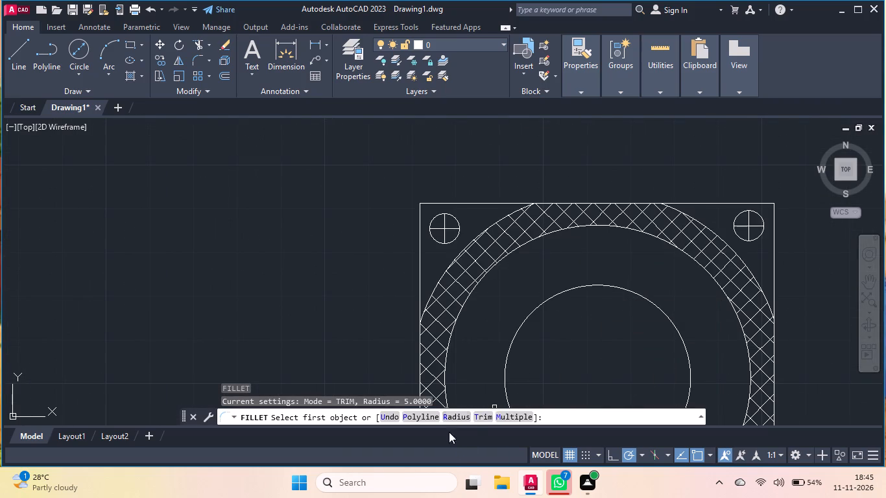
left_click(448, 416)
key("5")
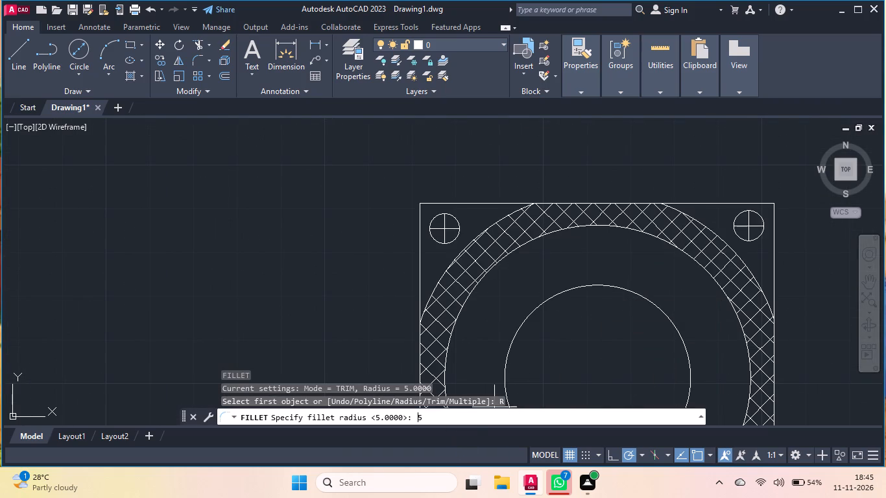
key("Return")
left_click(420, 251)
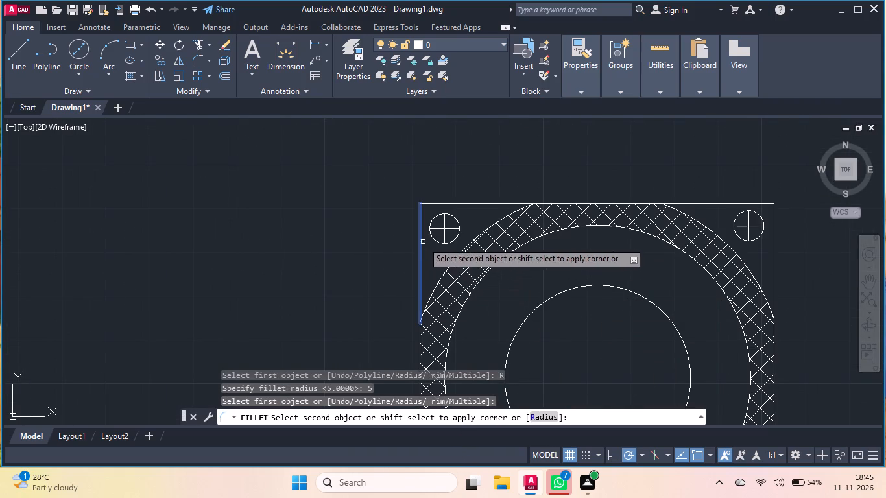
left_click(435, 201)
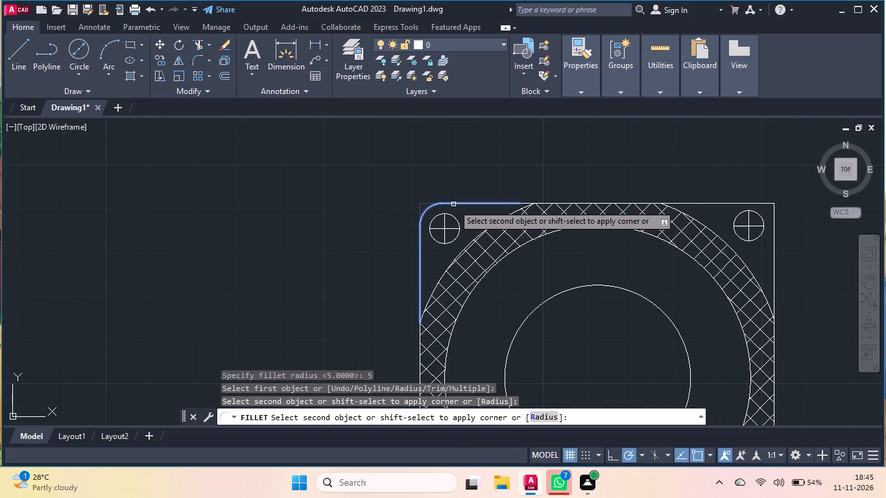
left_click(453, 204)
Fillet the outline's upper-right corner with a radius of 5.
scroll(392, 212, "down", 1)
key("Return")
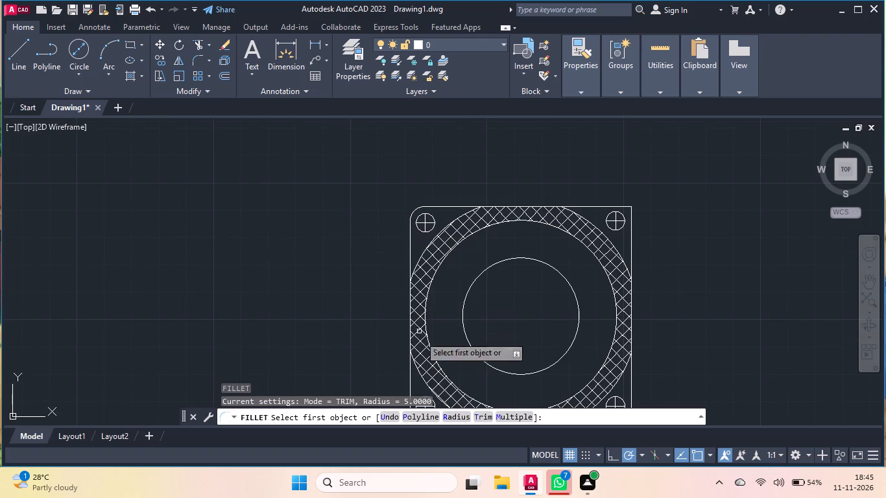
left_click(453, 408)
left_click(452, 415)
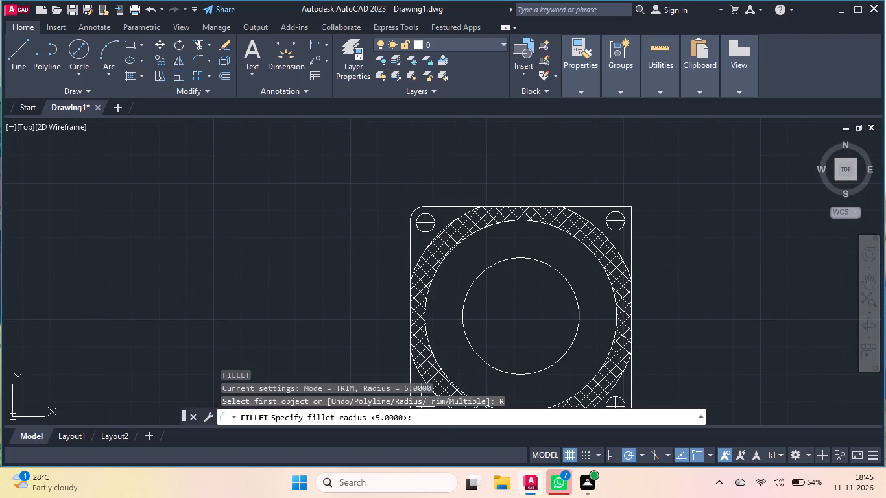
key("5")
key("Return")
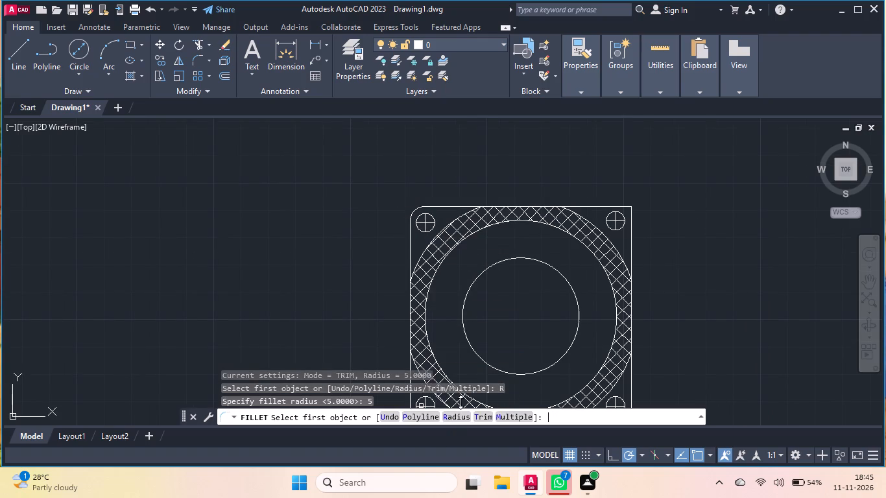
left_click(621, 206)
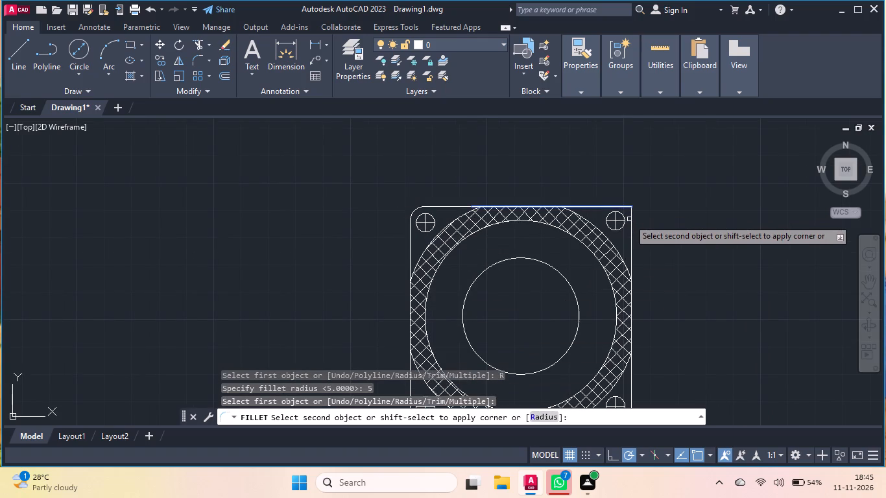
left_click(630, 220)
Draw a 25-unit-high rectangle with lines below the flange, aligned with the flange's left and right sides.
scroll(519, 200, "down", 1)
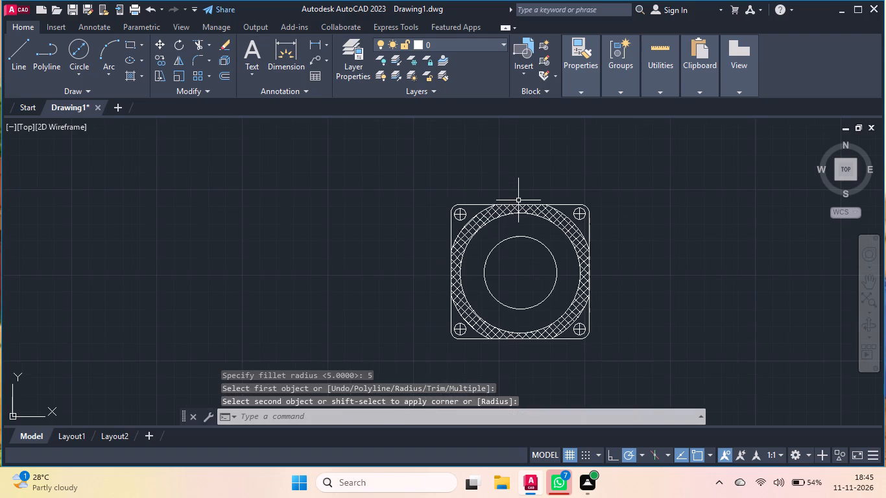
left_click(15, 61)
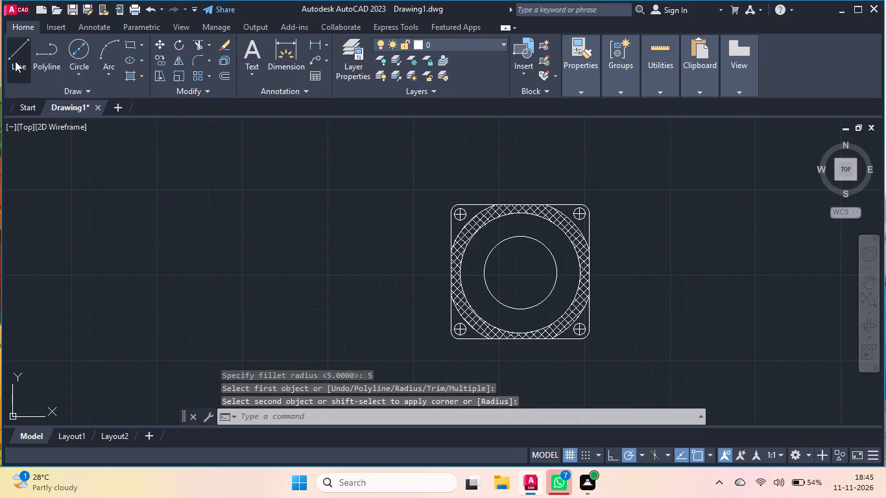
scroll(161, 136, "down", 2)
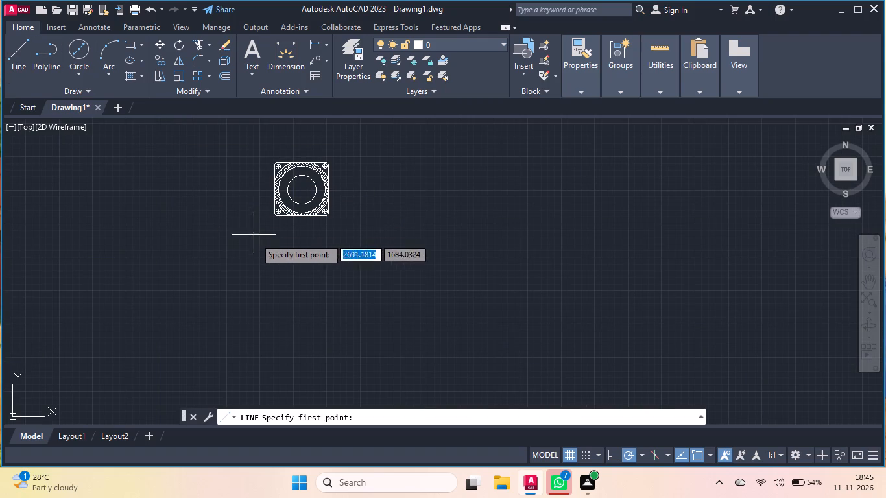
scroll(259, 241, "up", 1)
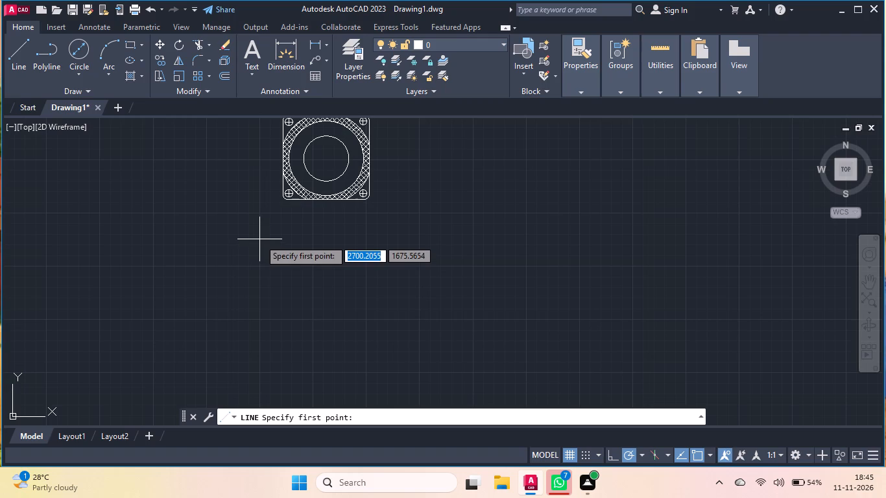
scroll(279, 199, "up", 2)
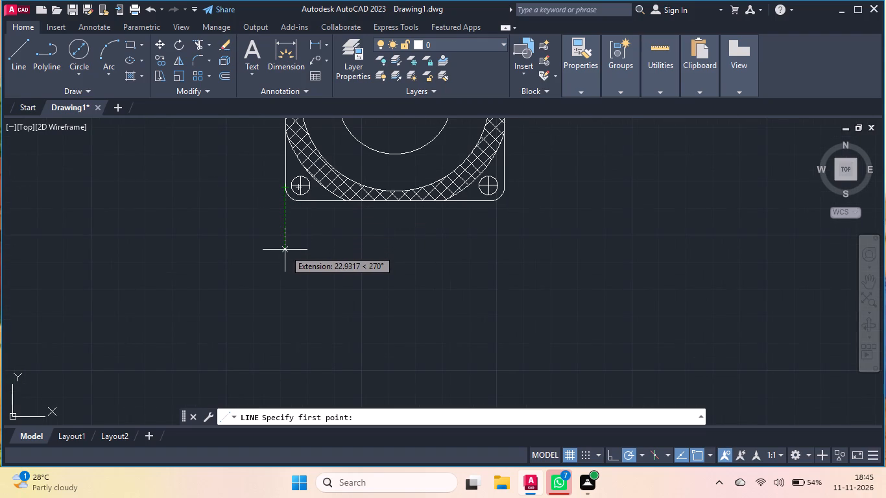
left_click(286, 268)
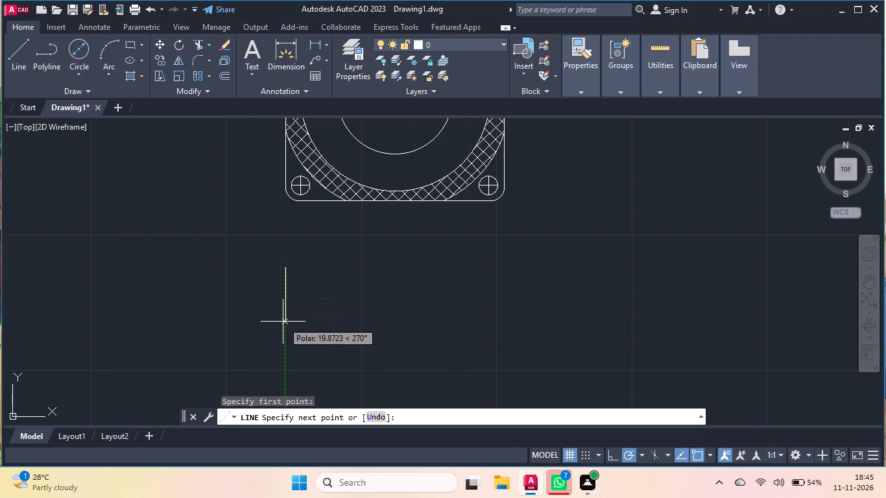
key("2")
key("4")
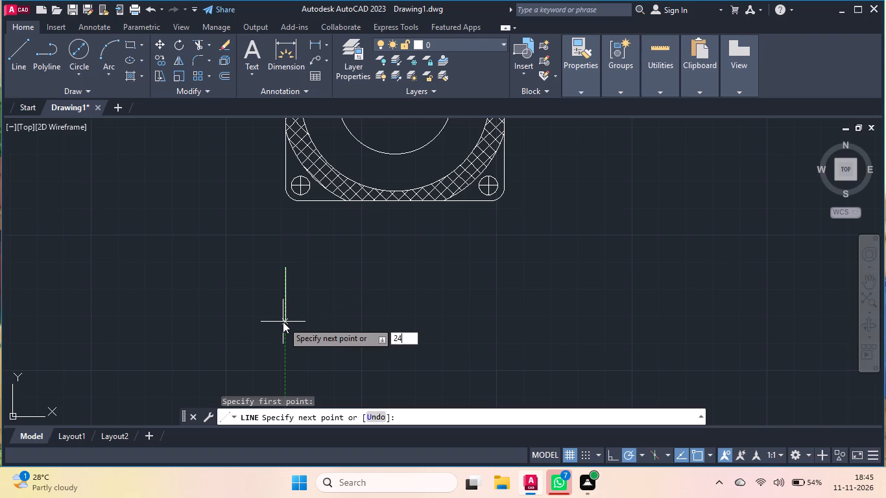
key("BackSpace")
key("5")
key("Return")
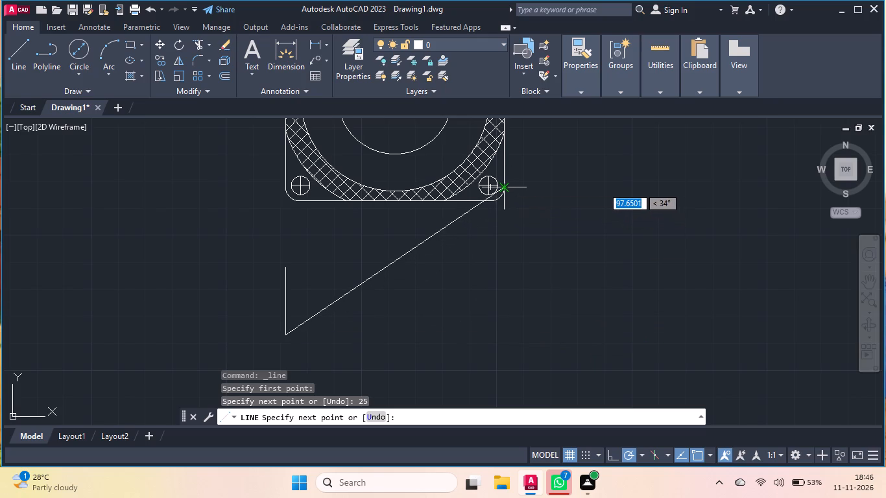
left_click(504, 335)
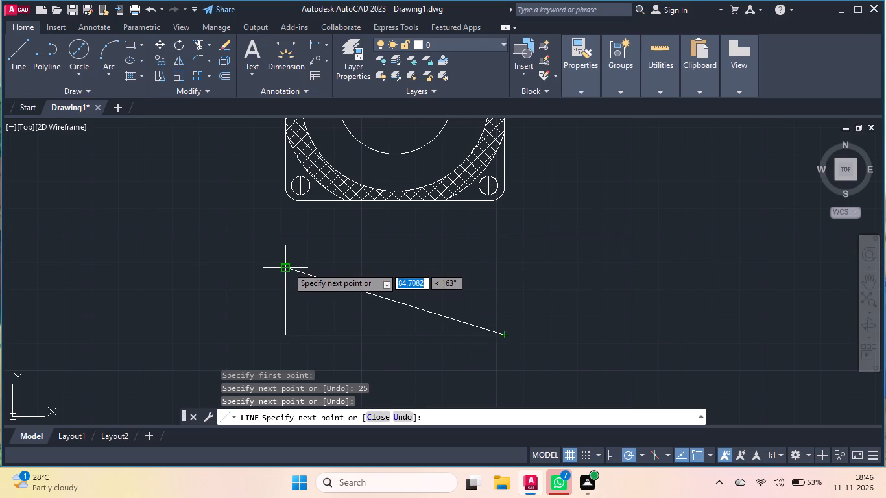
left_click(504, 267)
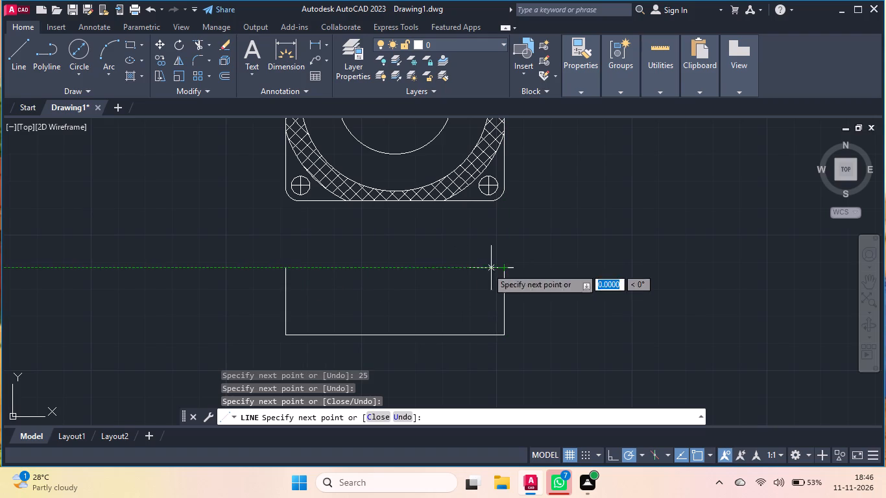
left_click(281, 265)
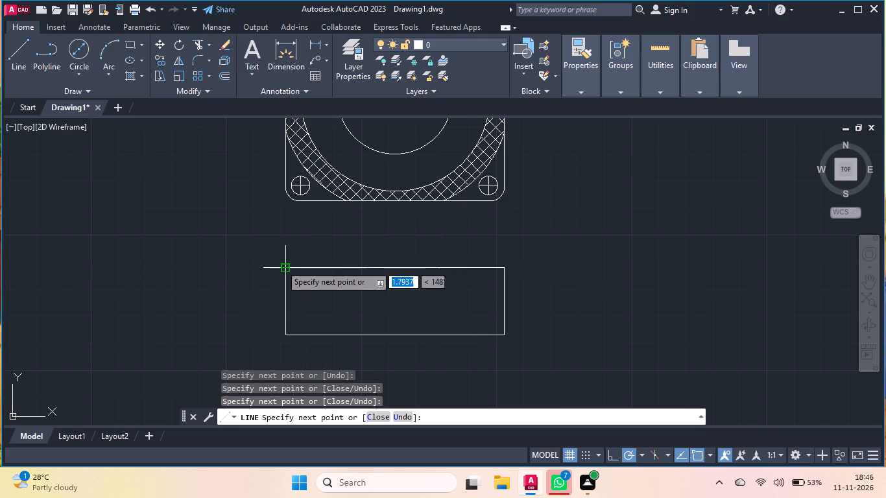
key("space")
Draw a horizontal line across the inside of the lower rectangle, 10 units above the midpoint of its left side.
key("space")
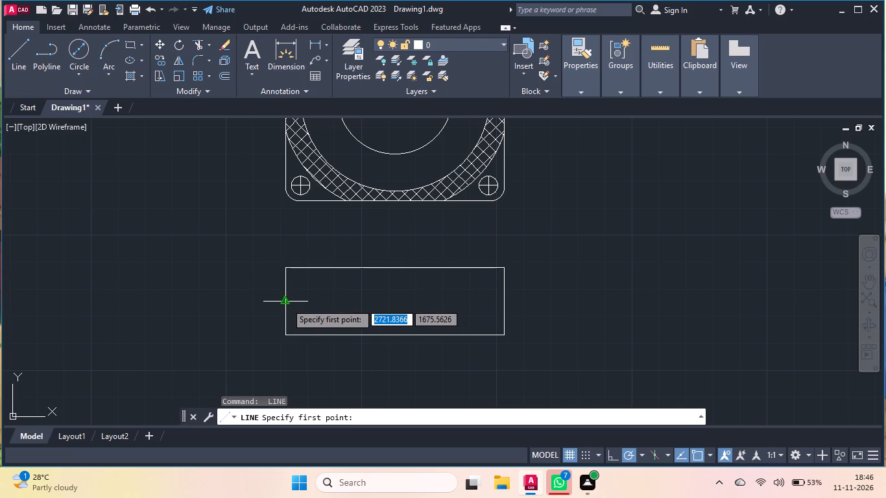
type("10")
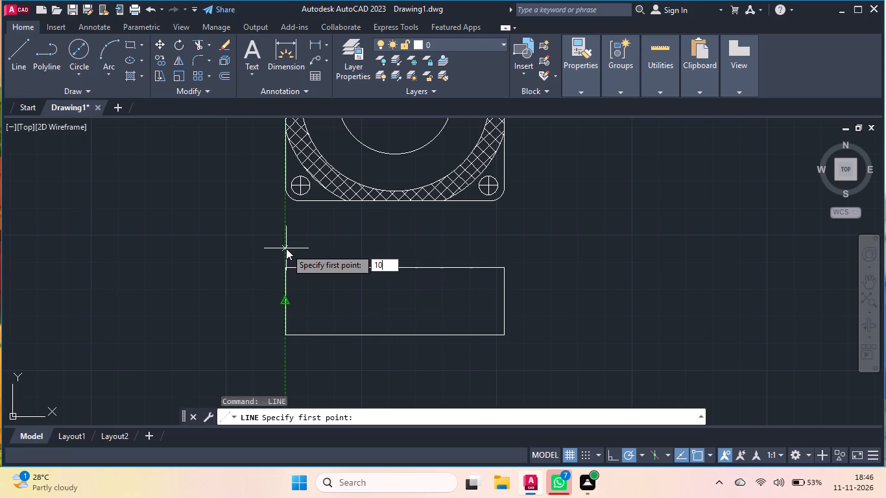
key("Return")
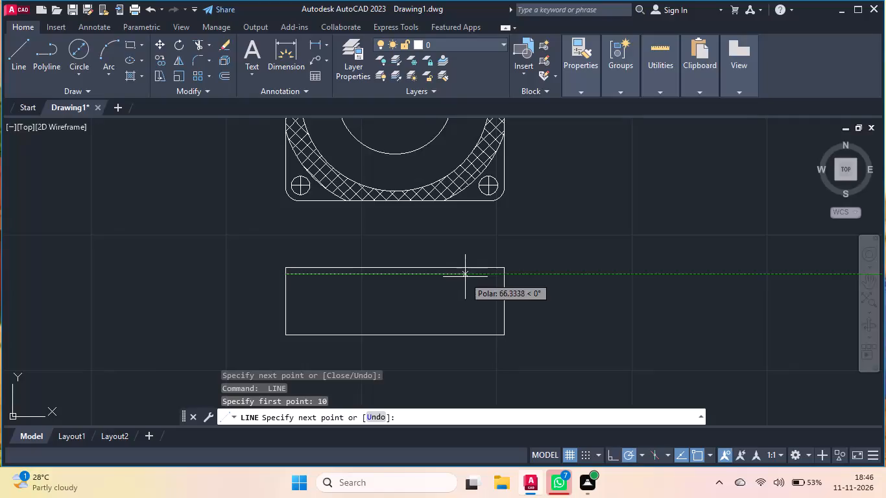
left_click(501, 275)
key("Return")
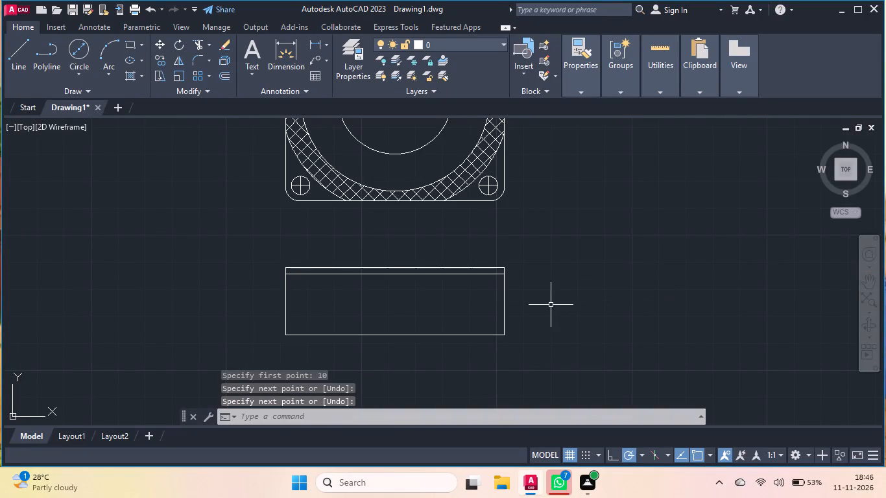
Draw a horizontal line across the inside of the lower rectangle, 10 units below the midpoint of its right side.
key("Return")
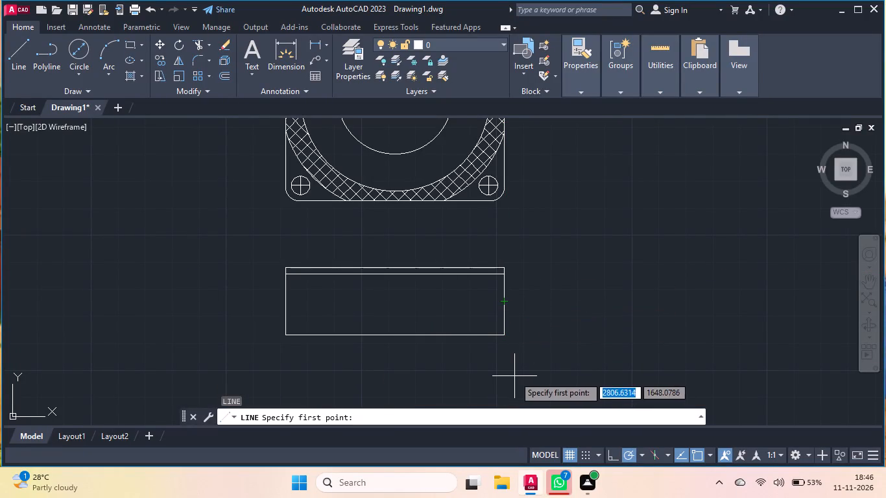
type("10")
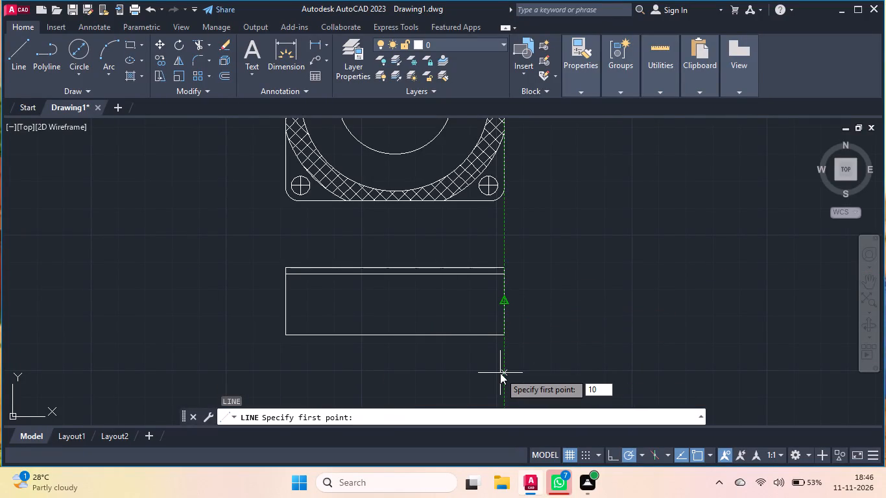
key("Return")
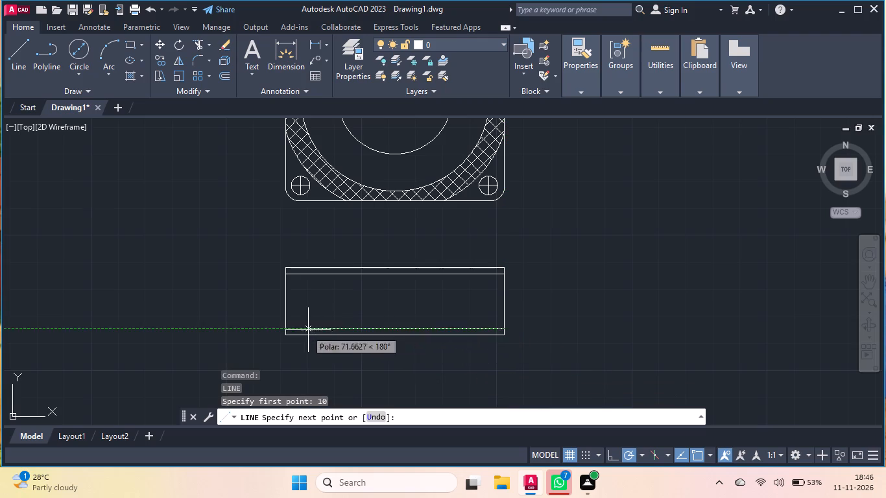
left_click(288, 327)
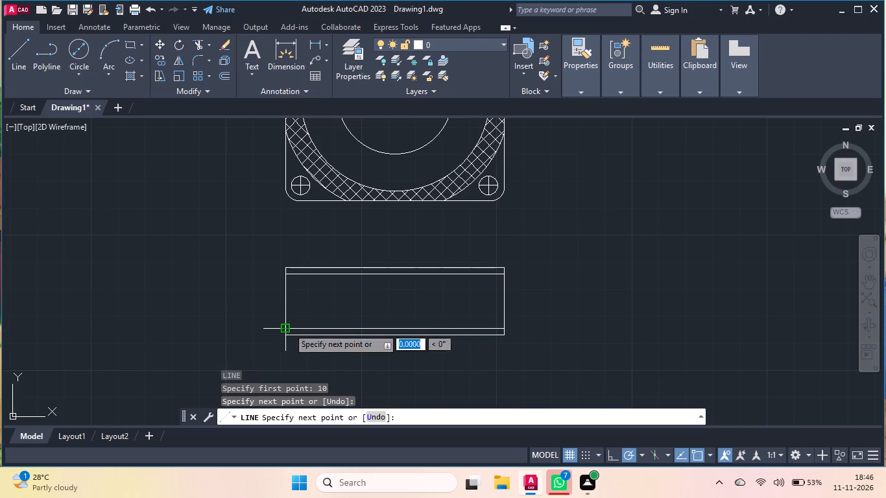
key("Return")
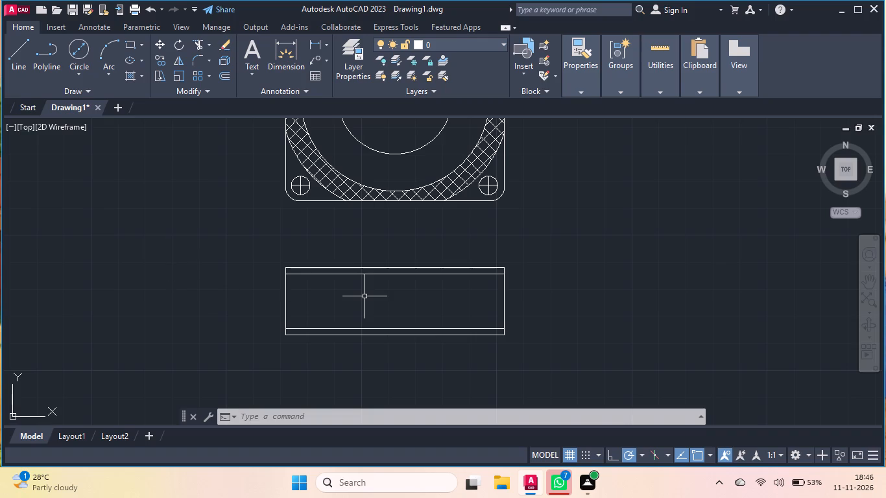
Draw a vertical line from the rectangle's top edge to its bottom edge, about 5 units in from its left side.
key("space")
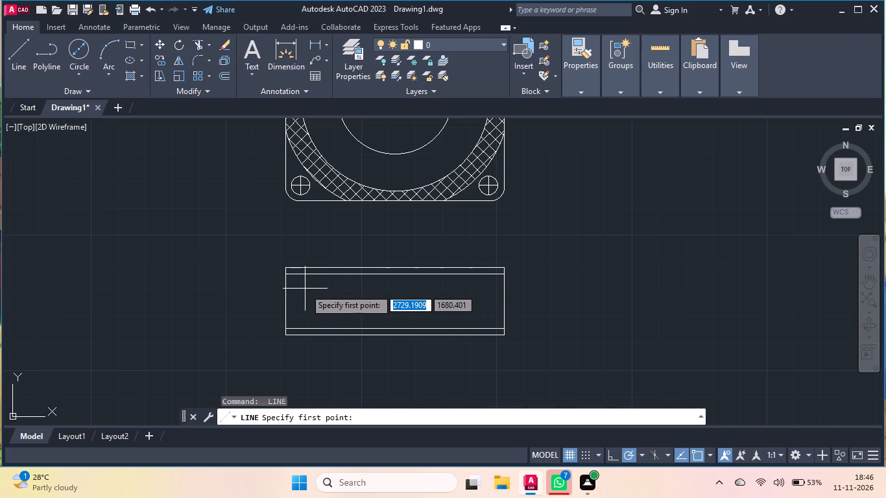
scroll(305, 289, "up", 1)
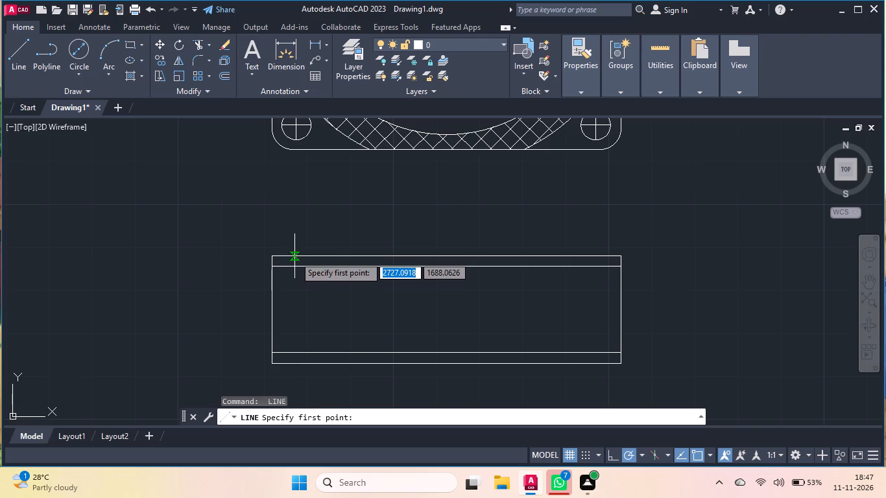
left_click(294, 256)
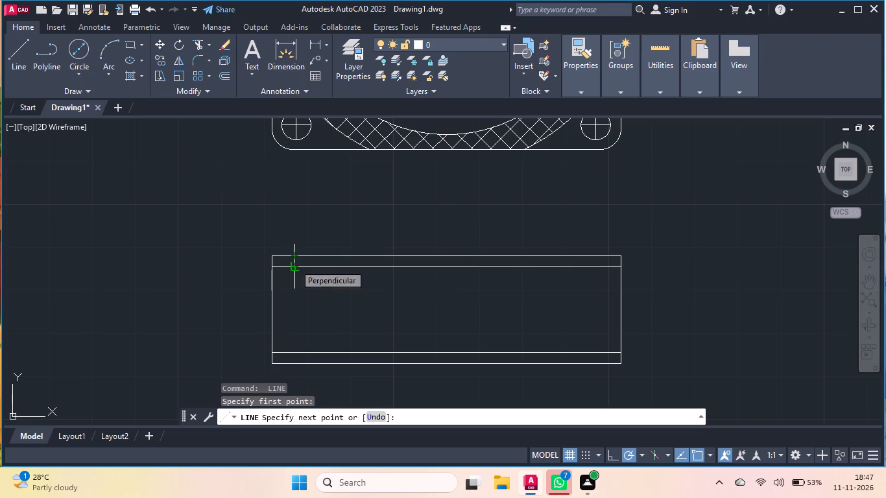
left_click(293, 361)
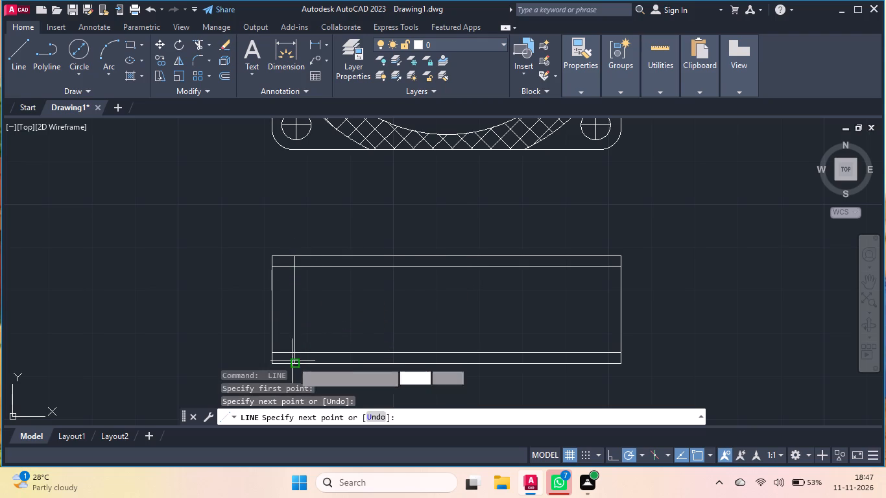
key("space")
Draw a vertical line from the rectangle's top edge to its bottom edge, about 5 units in from its right side.
key("space")
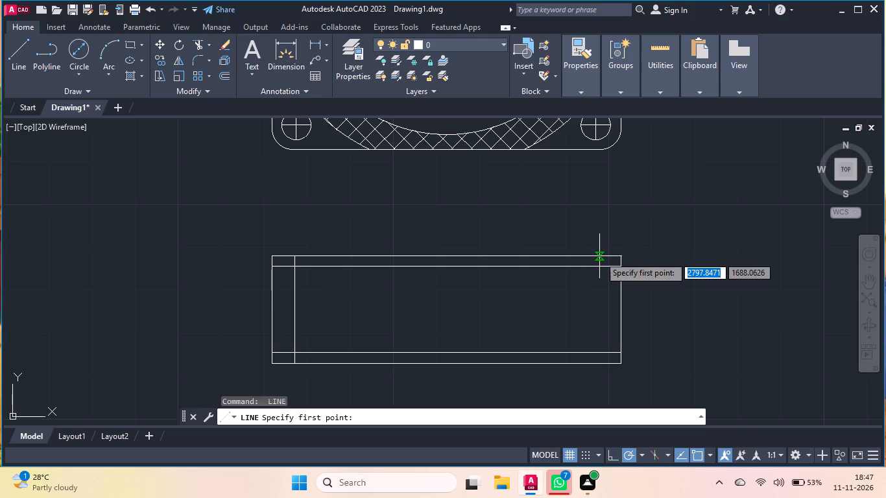
left_click(599, 256)
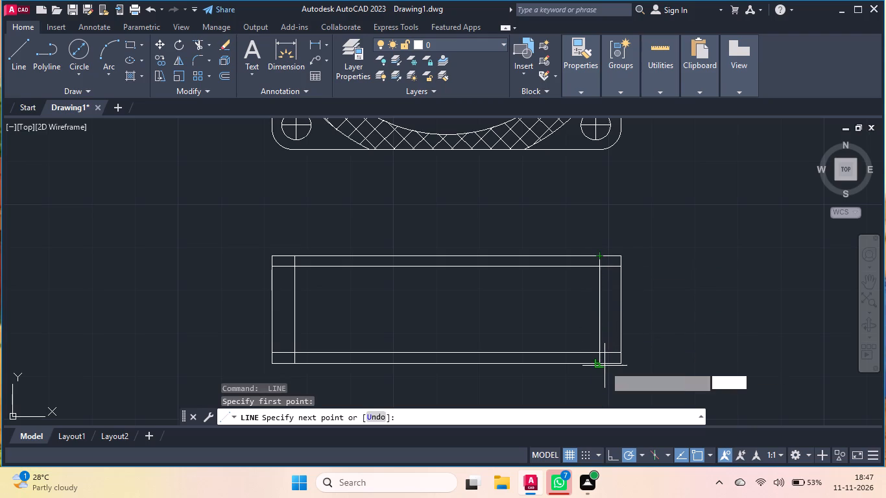
left_click(600, 364)
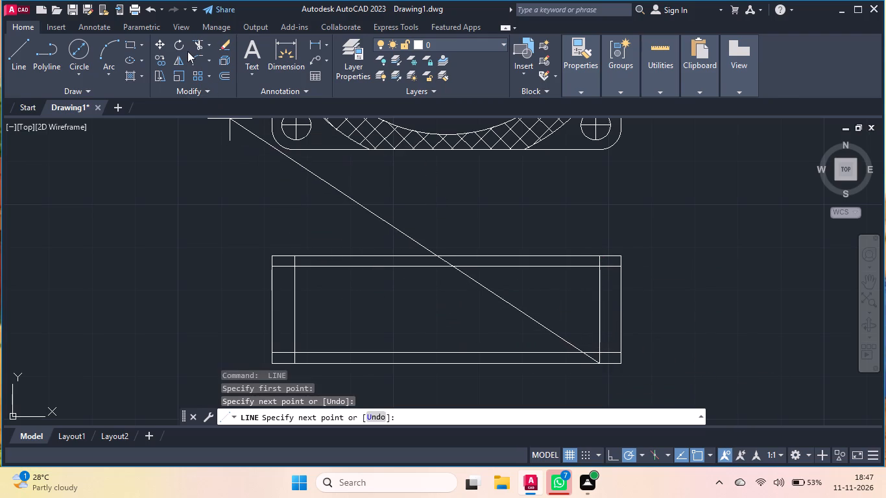
key("space")
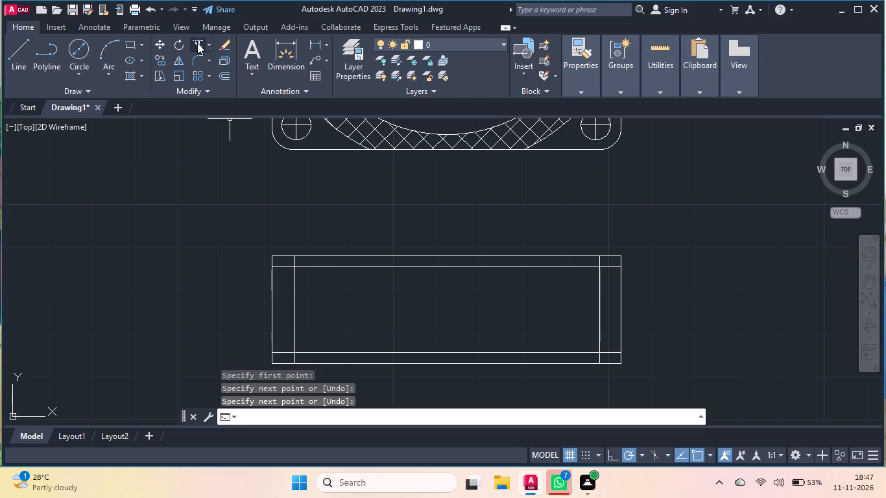
Trim the middle portions of both inner vertical lines between the two inner horizontal lines.
left_click(197, 43)
left_click(195, 44)
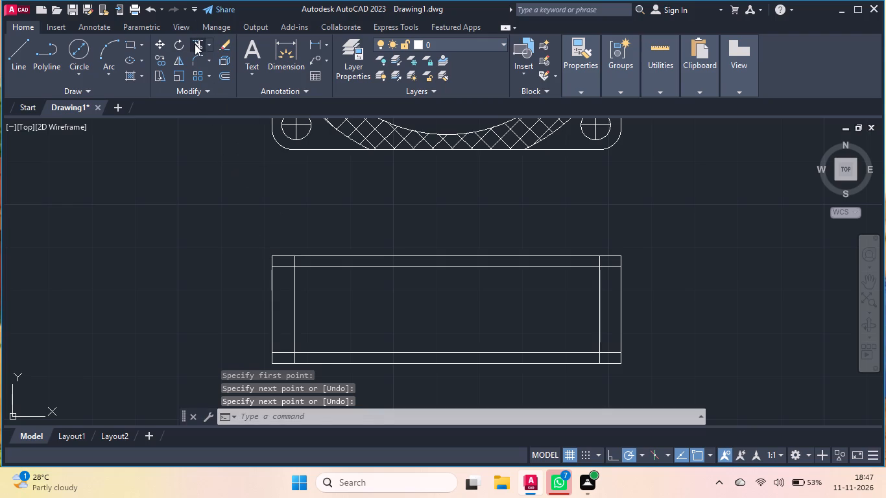
left_click(294, 281)
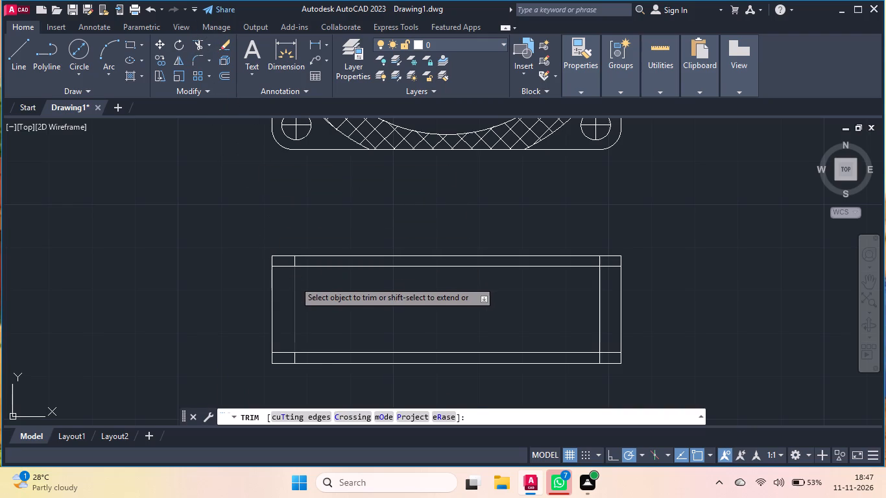
left_click(599, 292)
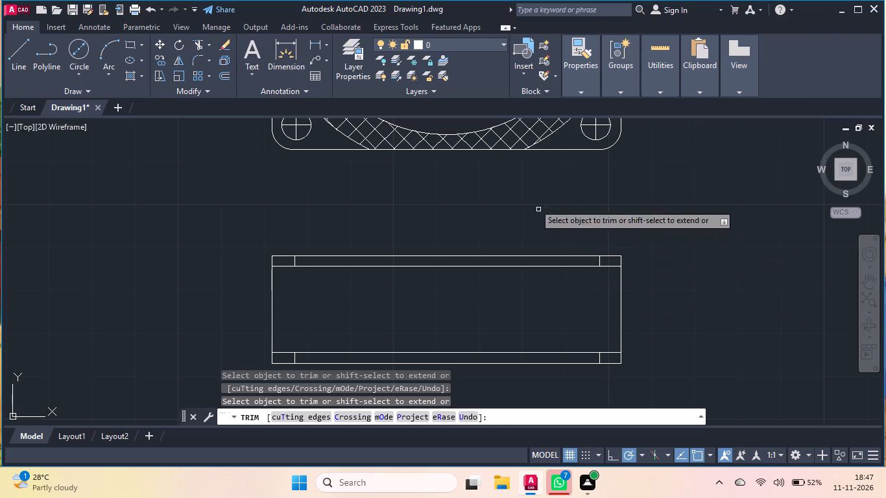
Draw a 20-unit vertical line between the two inner horizontal lines, left of the rectangle's centre.
left_click(28, 46)
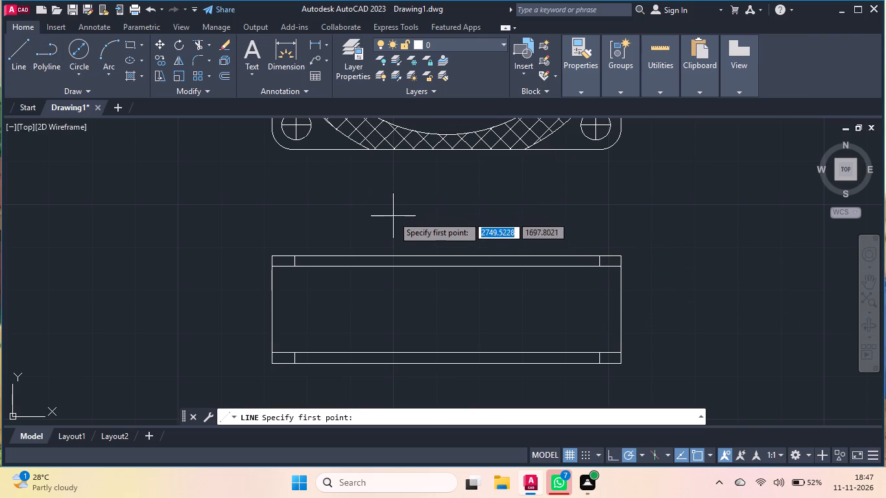
double_click(379, 267)
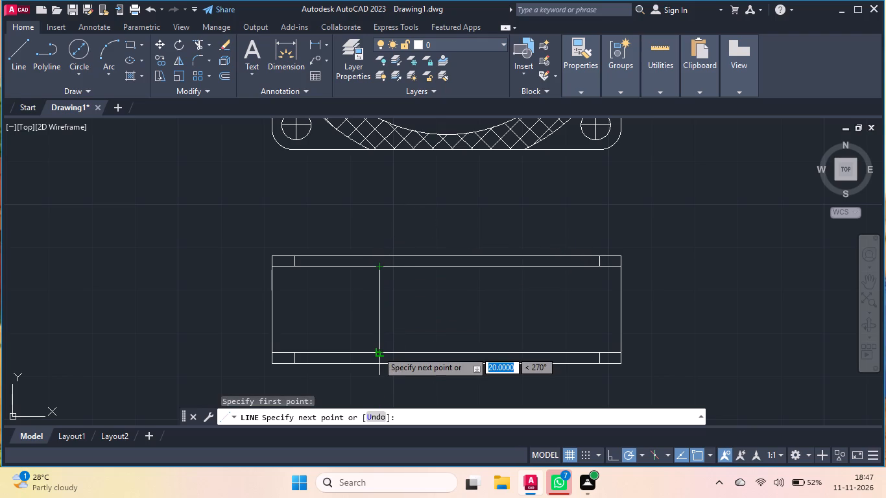
left_click(377, 351)
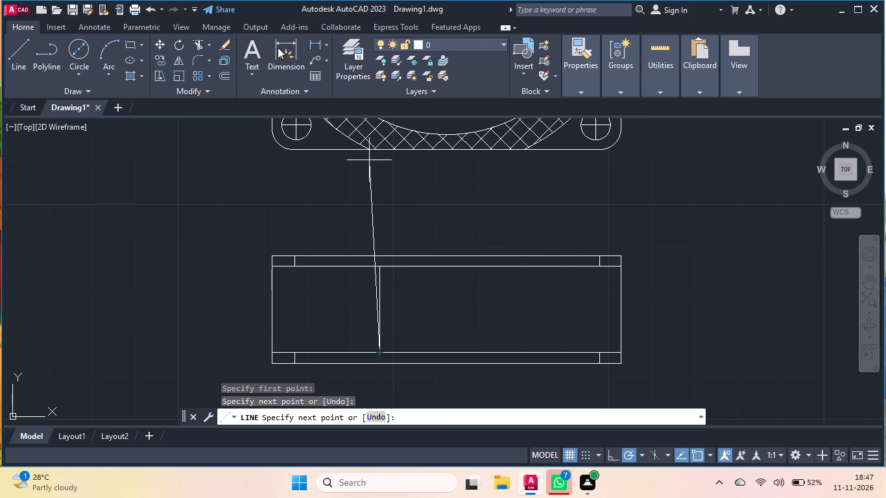
Measure the horizontal distance from the inner vertical line to the side view's left side.
left_click(278, 47)
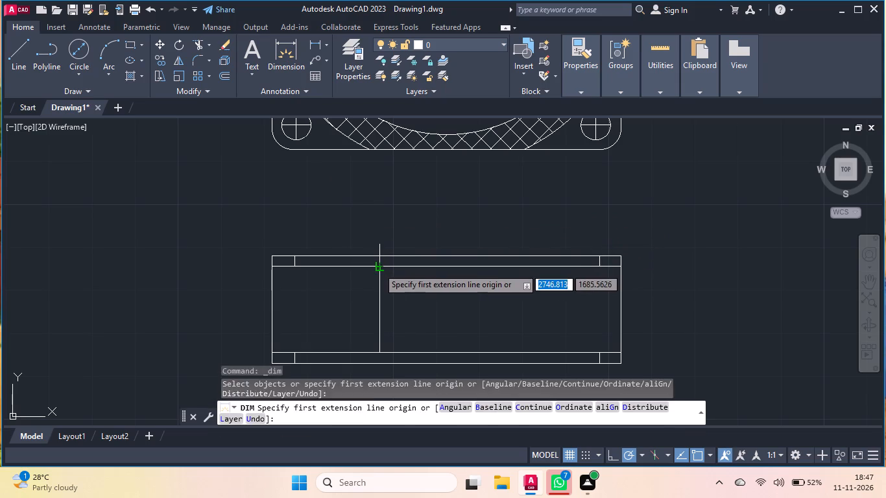
left_click(378, 268)
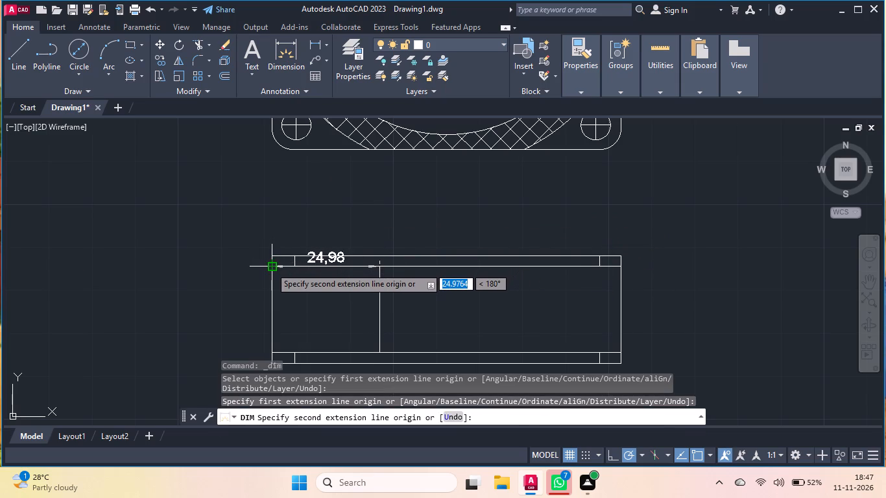
left_click(270, 267)
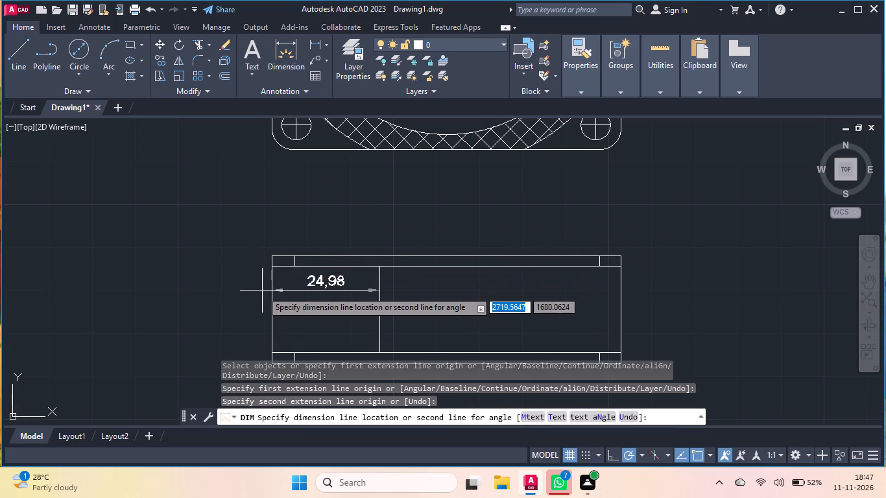
key("Escape")
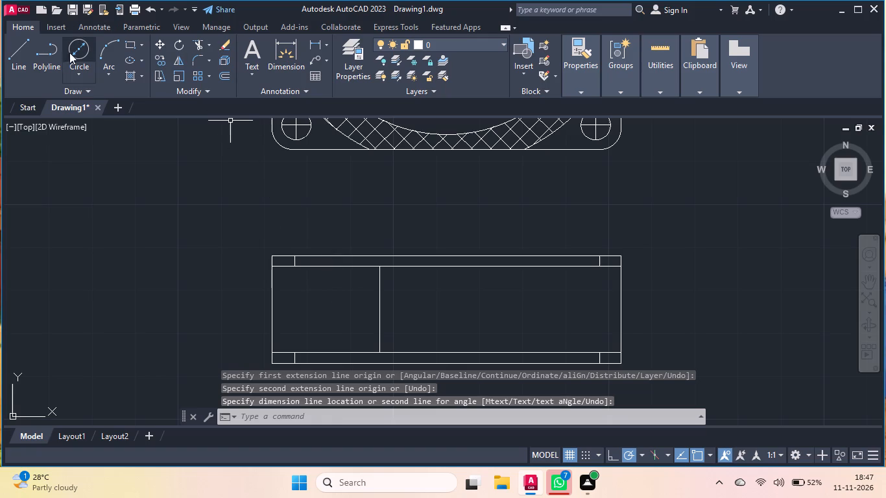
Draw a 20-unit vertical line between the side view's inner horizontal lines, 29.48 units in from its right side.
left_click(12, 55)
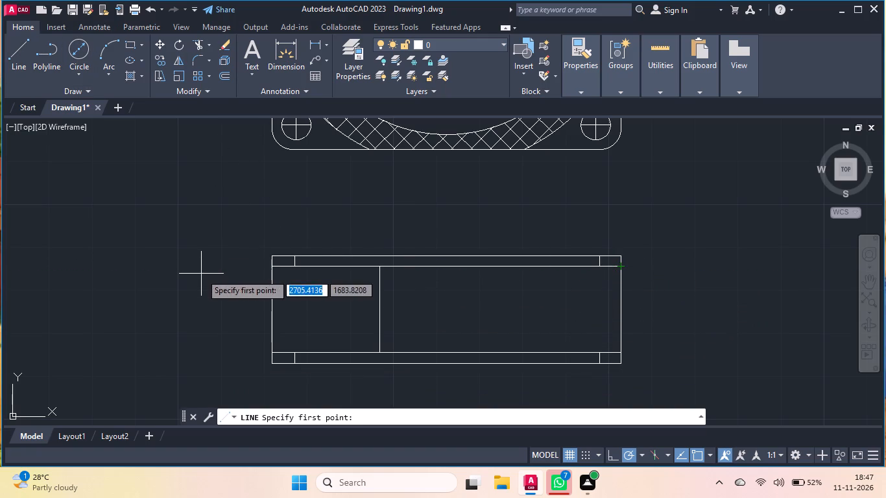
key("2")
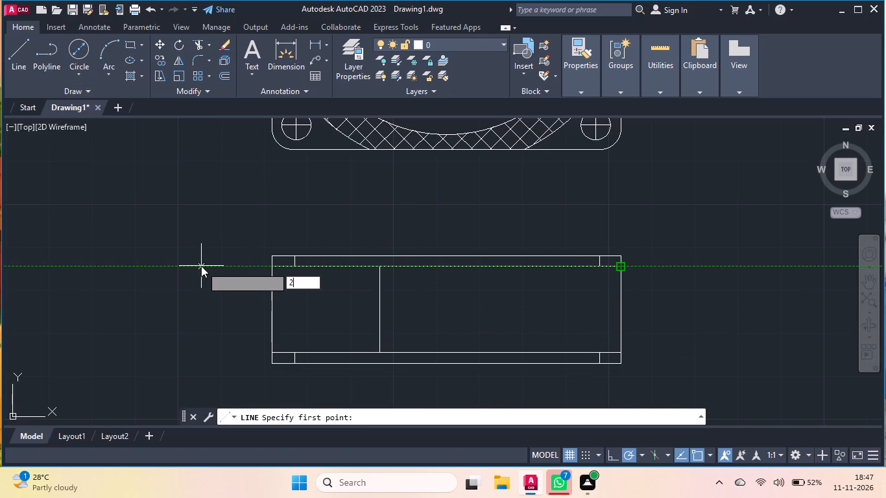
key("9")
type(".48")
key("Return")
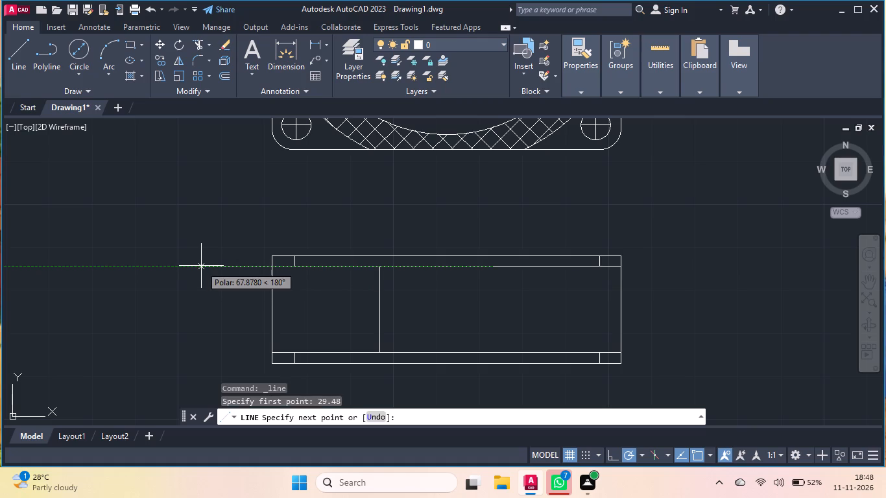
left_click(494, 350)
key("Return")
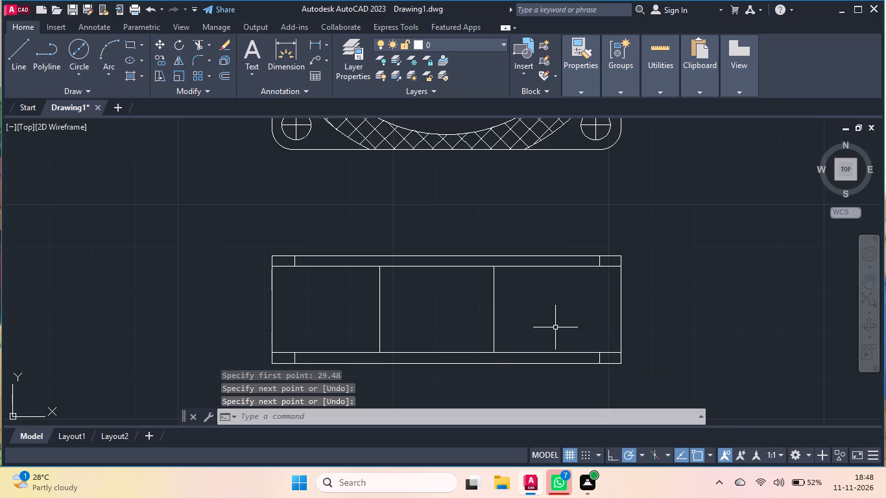
Project vertical lines about 47 units down from both hatch ends on the flange's bottom edge to the side view's lower inner horizontal line.
key("Return")
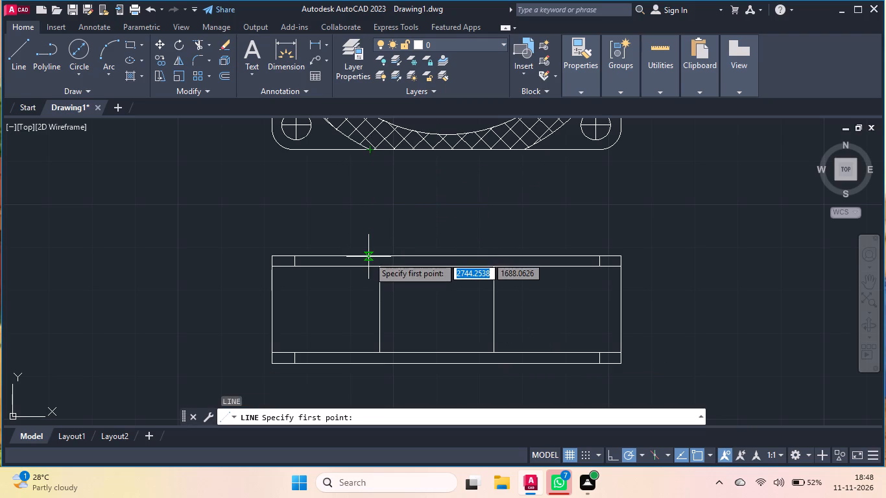
left_click(370, 152)
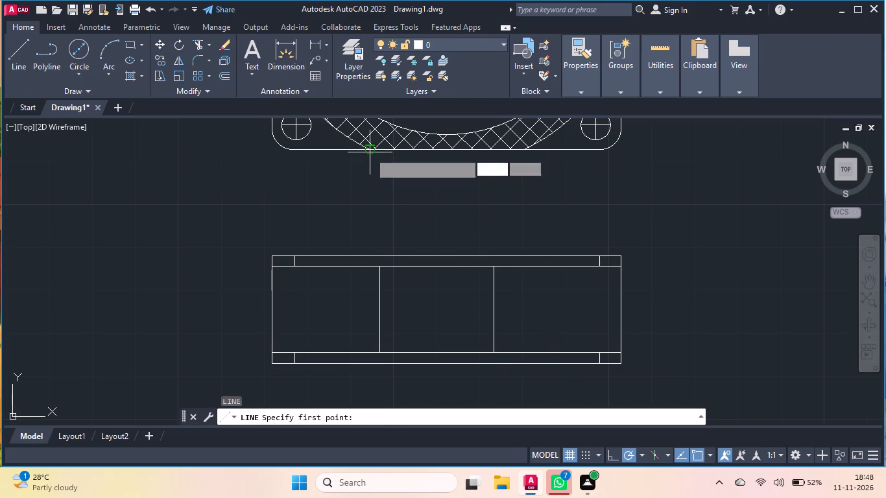
left_click(370, 356)
key("Return")
key("Return")
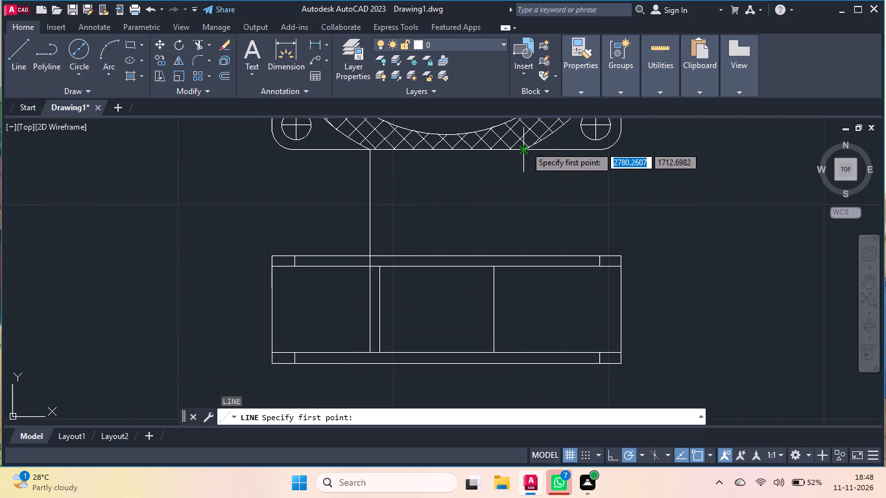
left_click(527, 148)
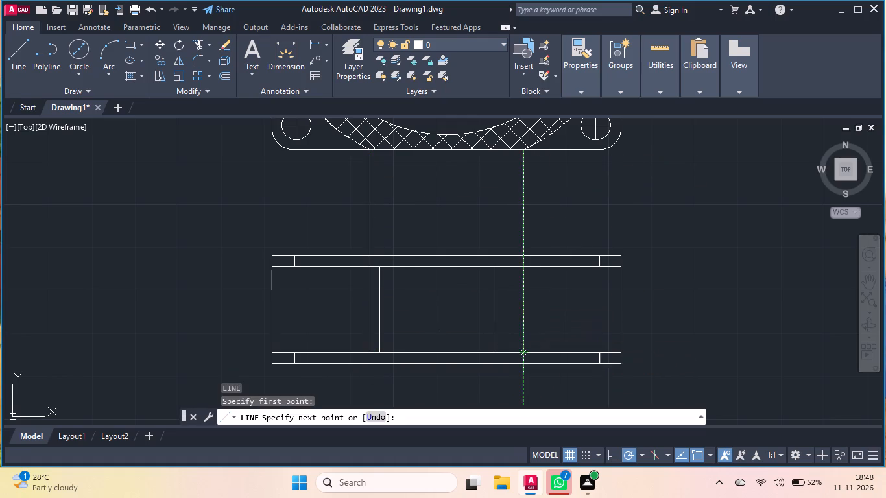
double_click(520, 350)
key("Return")
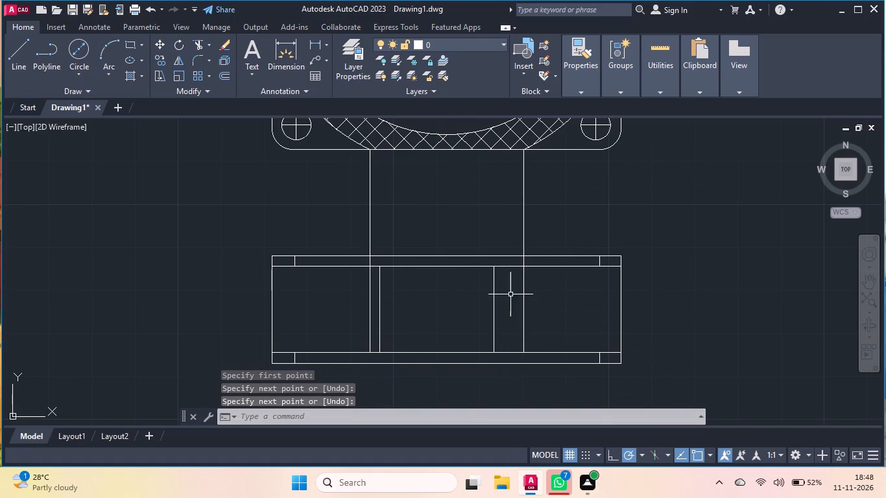
Delete the two earlier 20-unit vertical lines lying between the projected lines in the side view.
left_click(510, 294)
left_click(374, 305)
key("Delete")
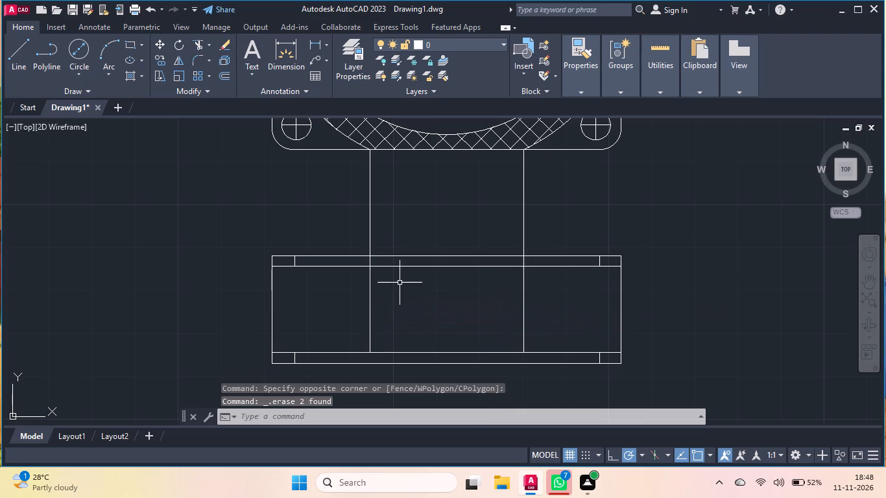
Trim both projected vertical lines above the side view's upper inner horizontal line.
key("t")
key("r")
key("Return")
left_click(562, 172)
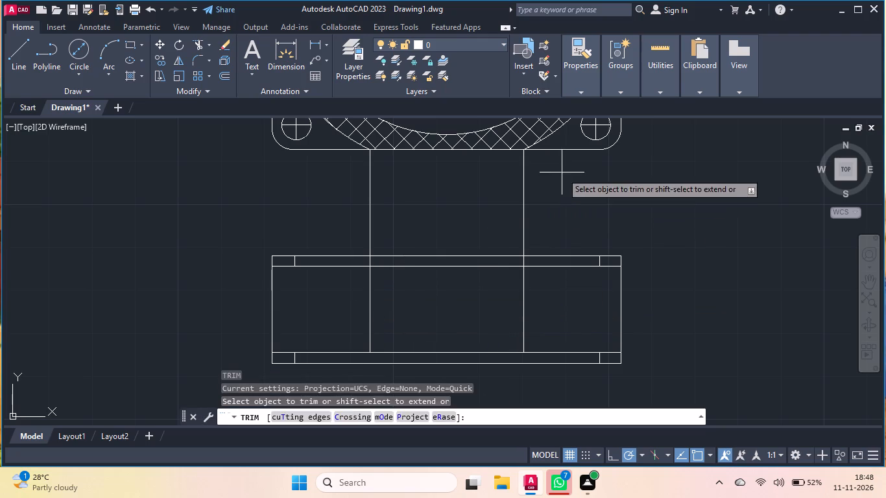
left_click(318, 187)
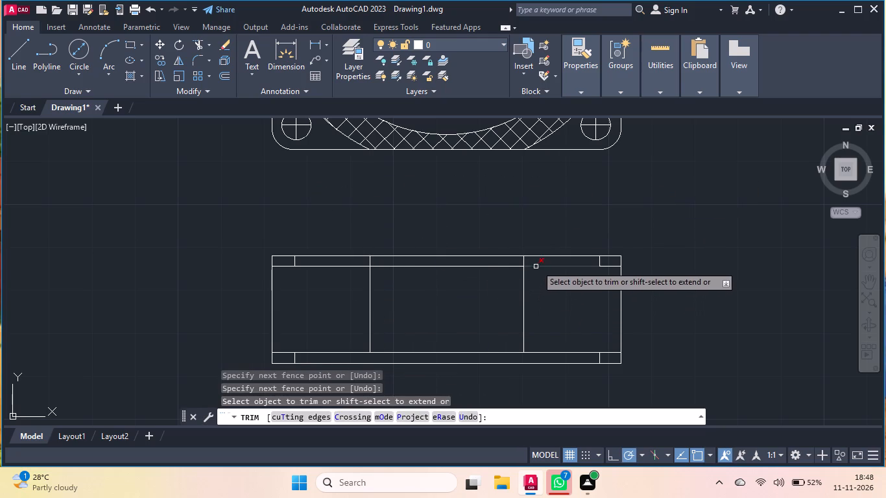
left_click(541, 259)
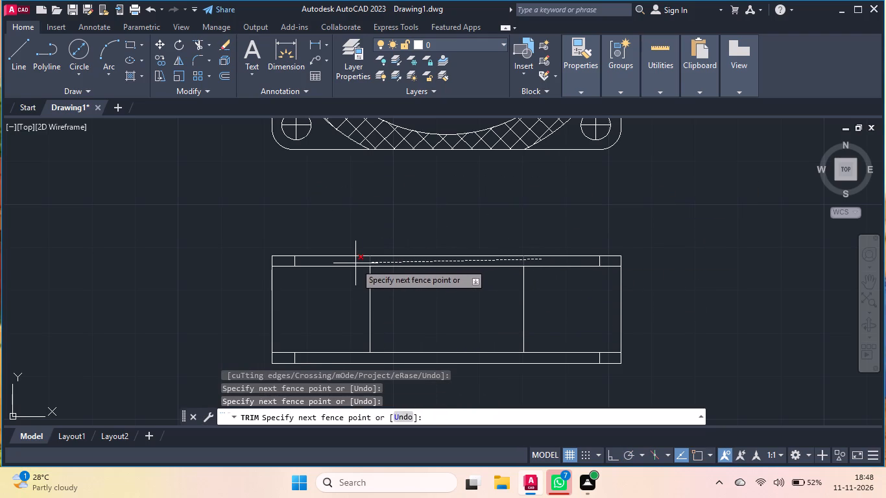
left_click(355, 263)
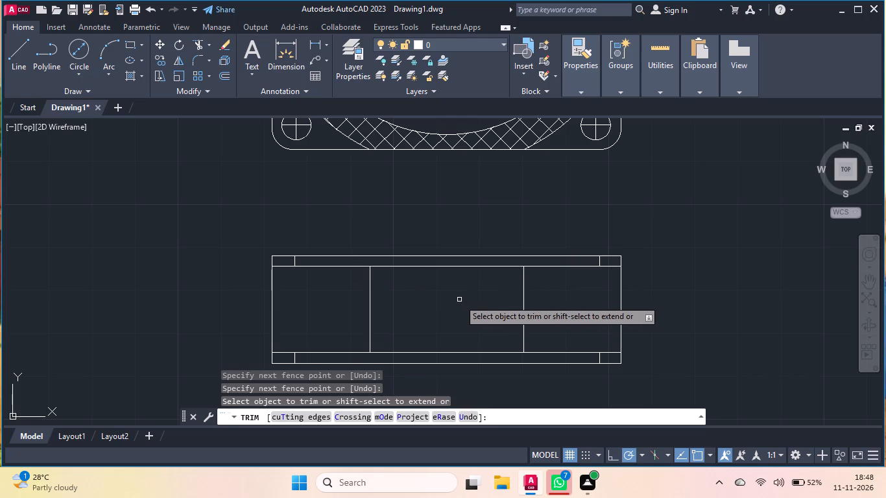
key("Return")
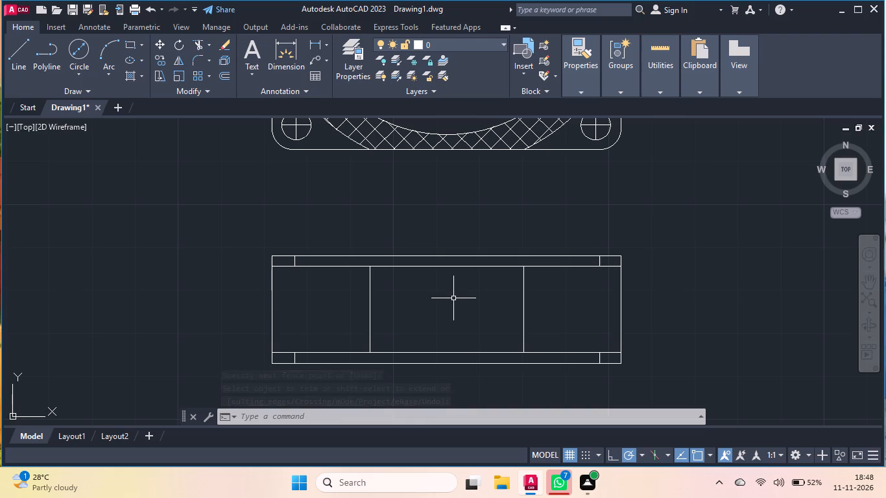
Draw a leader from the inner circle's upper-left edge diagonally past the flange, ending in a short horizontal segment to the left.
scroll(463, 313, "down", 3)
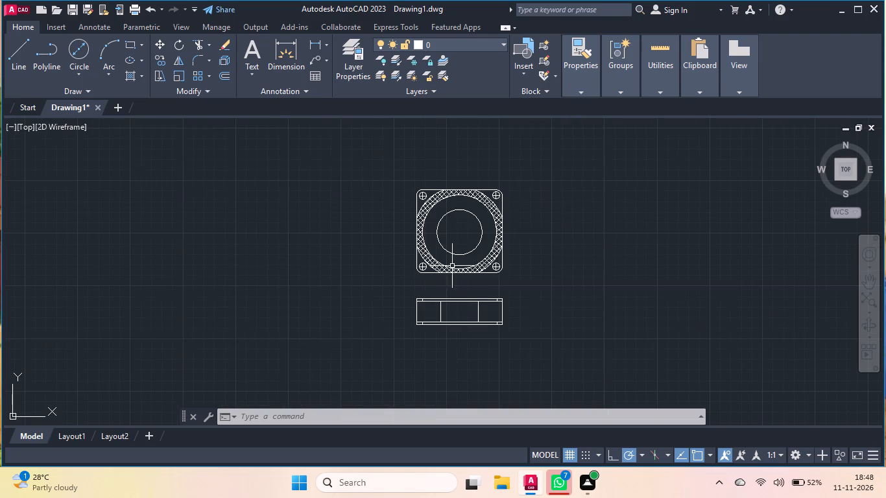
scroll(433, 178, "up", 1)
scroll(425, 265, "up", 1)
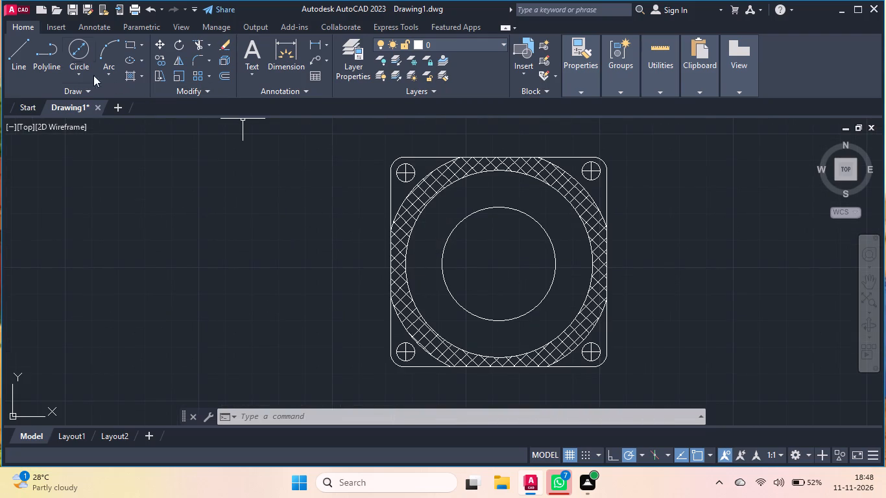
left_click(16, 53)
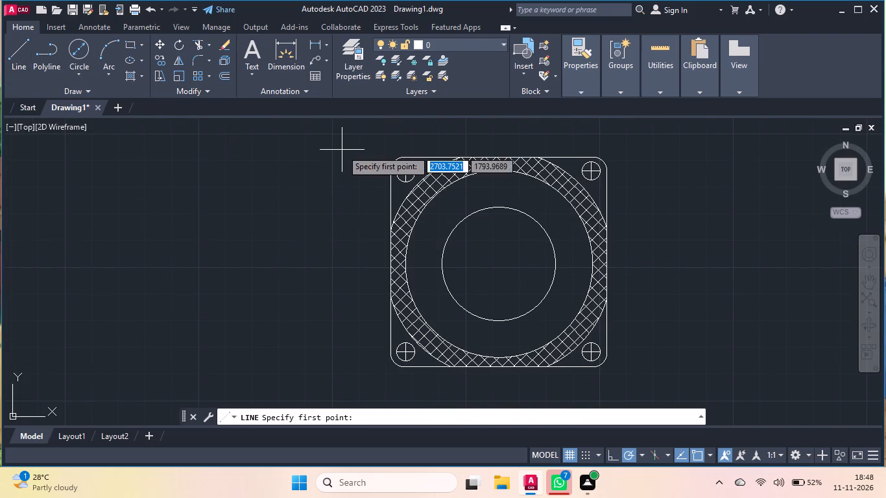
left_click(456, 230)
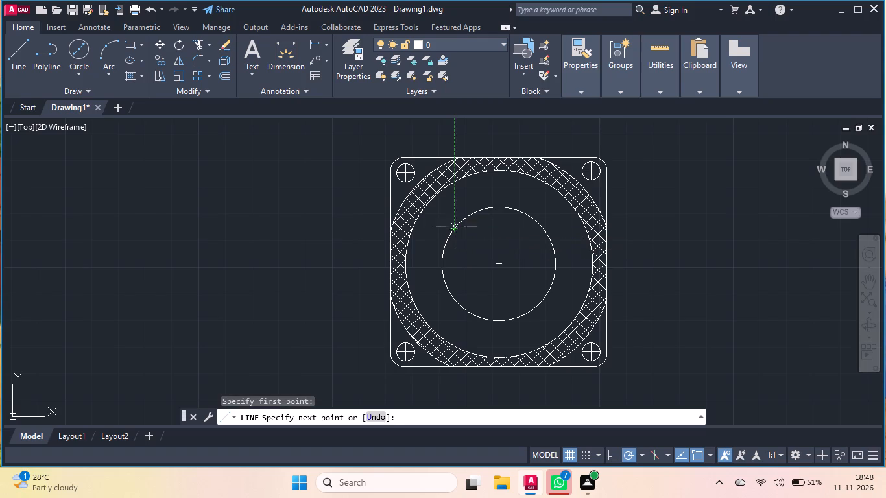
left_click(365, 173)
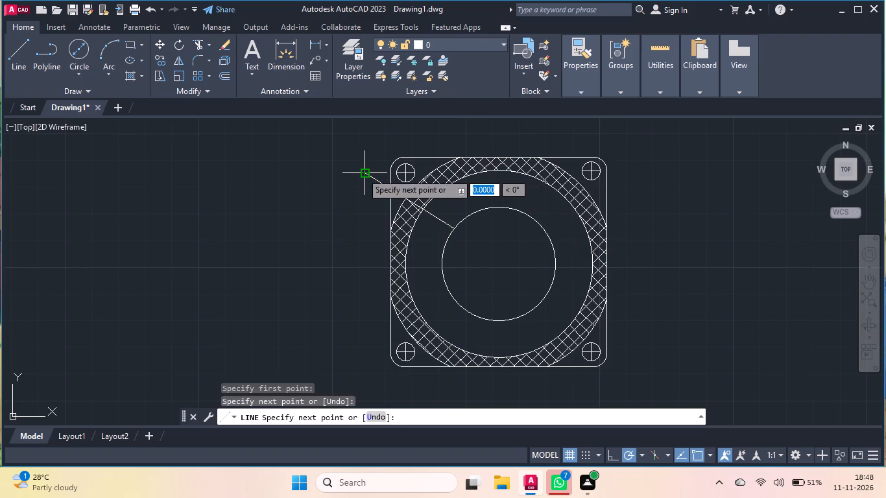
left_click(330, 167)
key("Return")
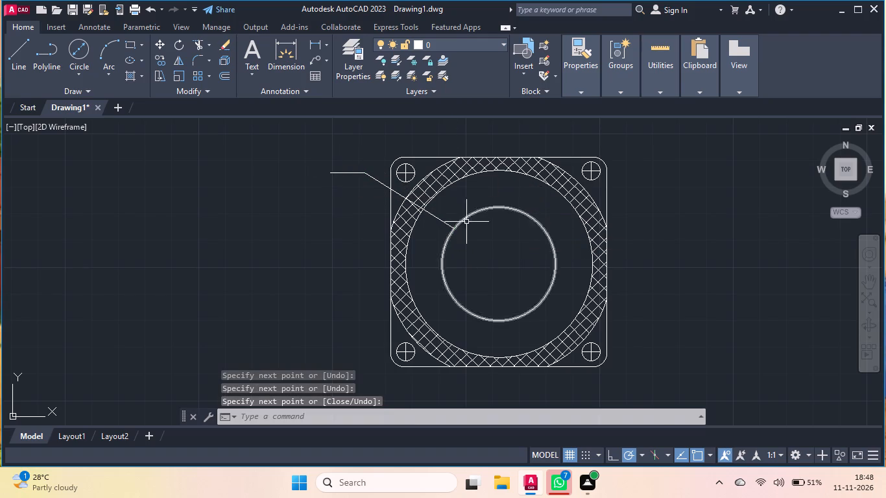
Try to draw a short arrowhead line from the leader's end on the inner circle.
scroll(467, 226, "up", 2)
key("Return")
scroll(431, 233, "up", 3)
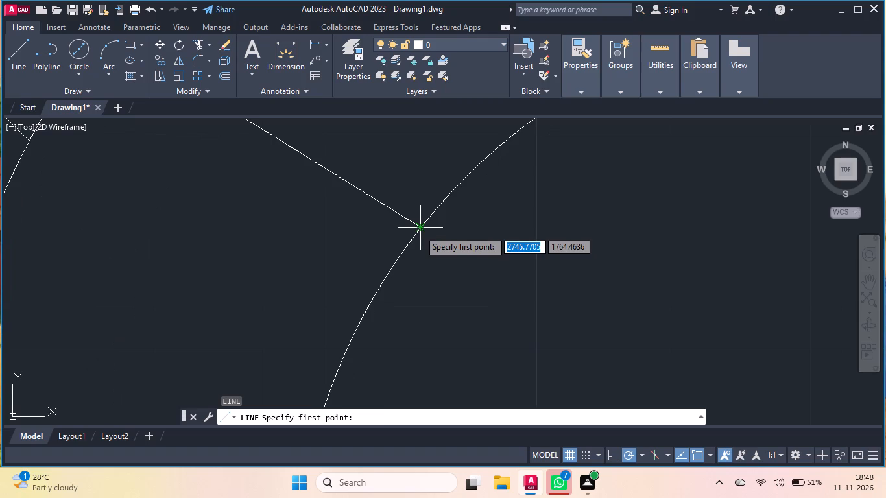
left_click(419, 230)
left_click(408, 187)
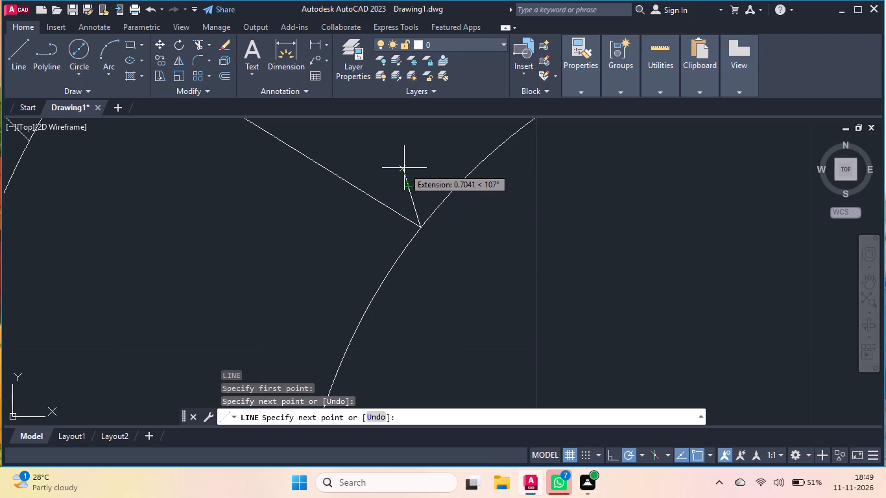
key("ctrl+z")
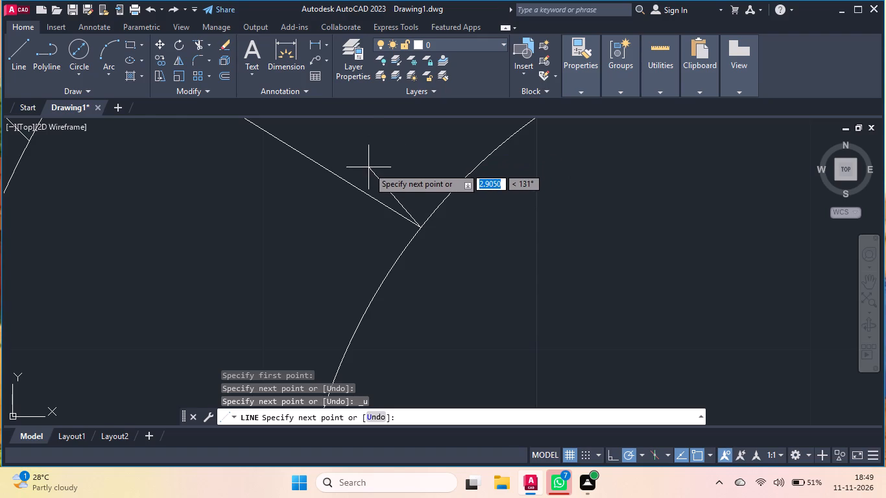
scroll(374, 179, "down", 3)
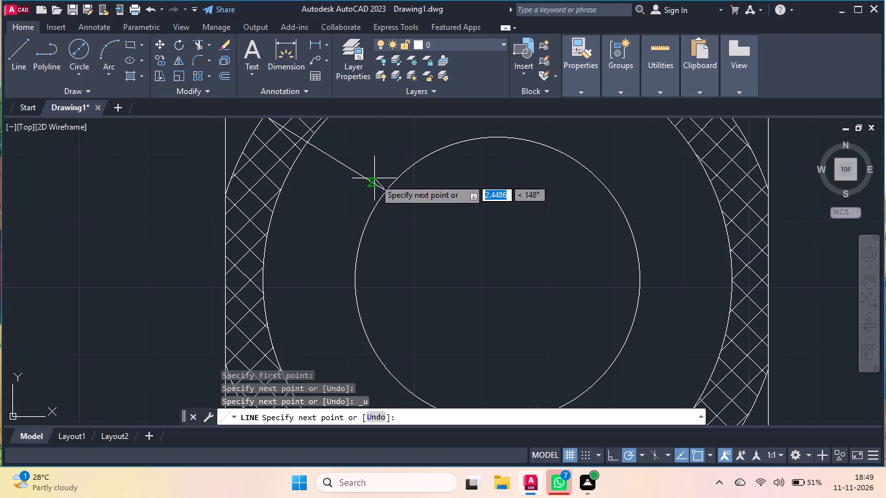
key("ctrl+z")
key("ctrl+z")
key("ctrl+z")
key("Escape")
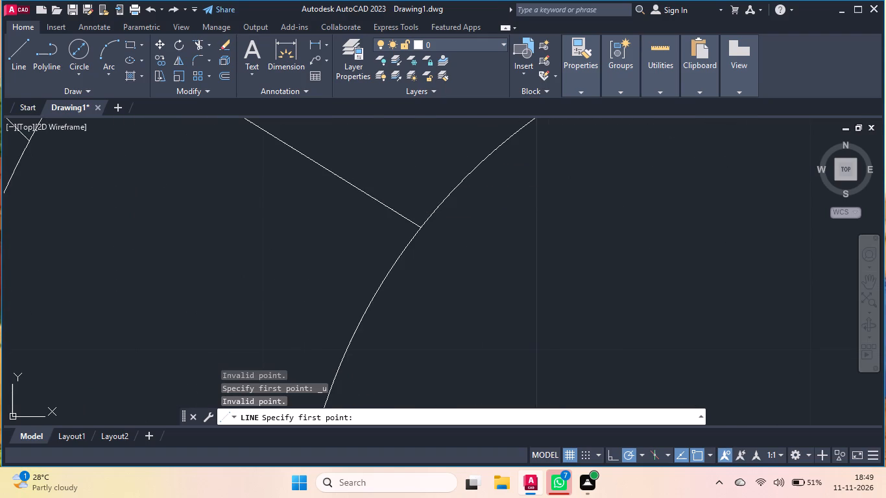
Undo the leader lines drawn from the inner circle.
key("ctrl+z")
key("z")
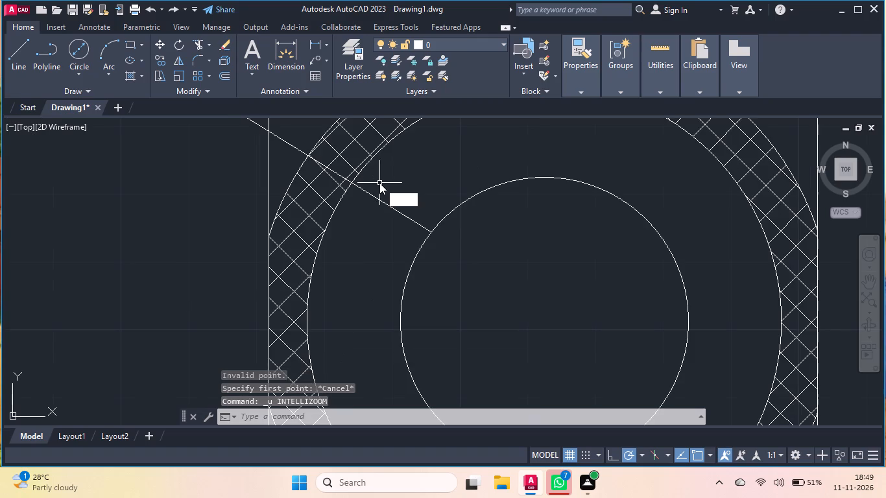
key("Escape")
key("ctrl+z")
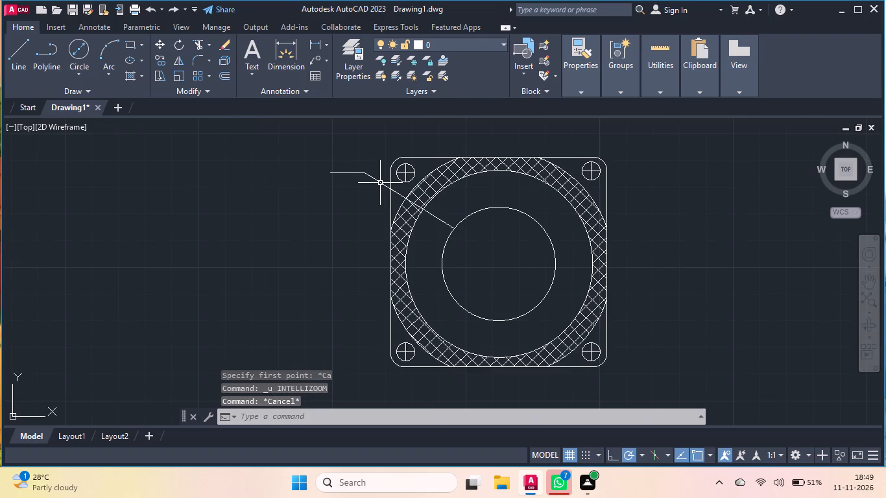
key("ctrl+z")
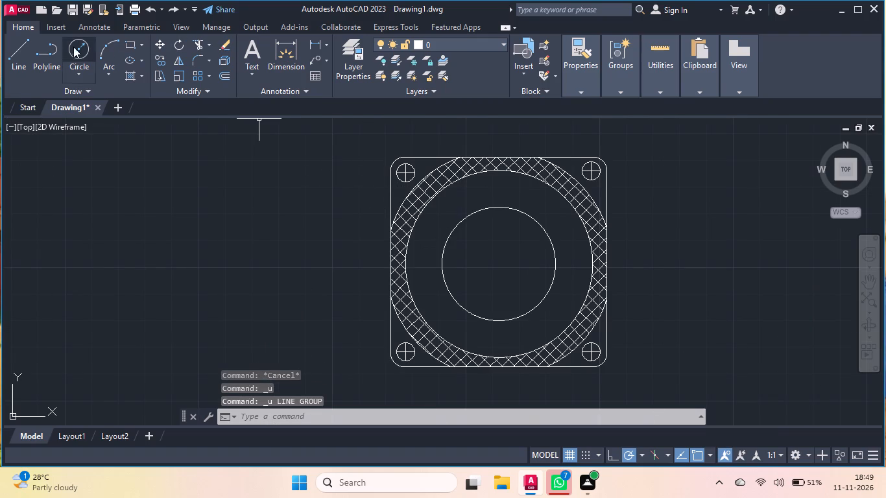
Draw a leader from the hatched ring's inner circle, upper left, about 29 units outward at 148°, ending in a 5.2-unit horizontal segment.
left_click(19, 47)
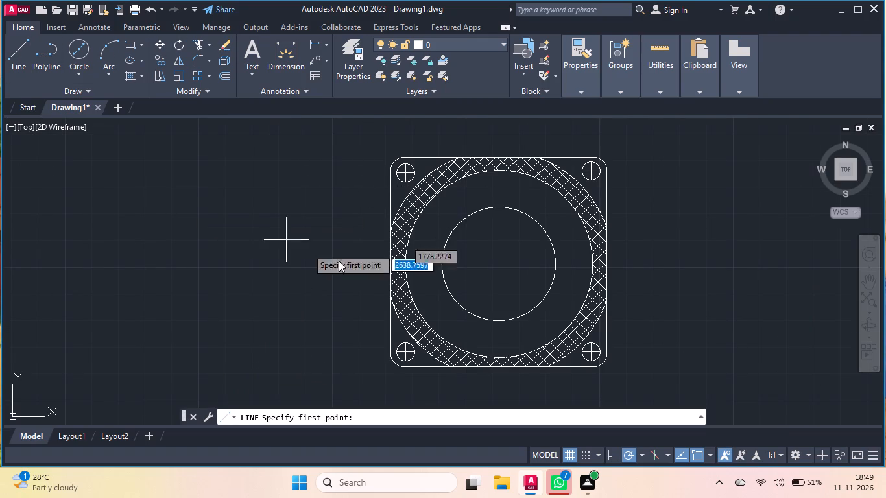
scroll(651, 354, "down", 1)
scroll(496, 248, "up", 2)
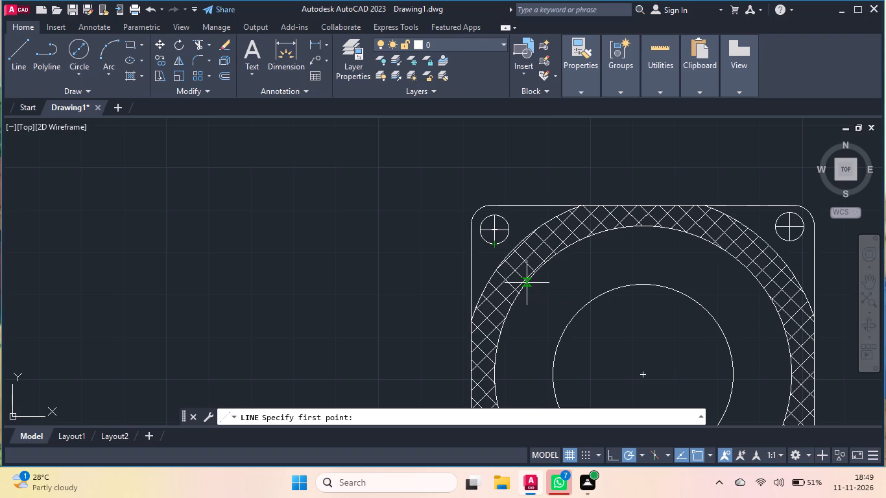
left_click(527, 283)
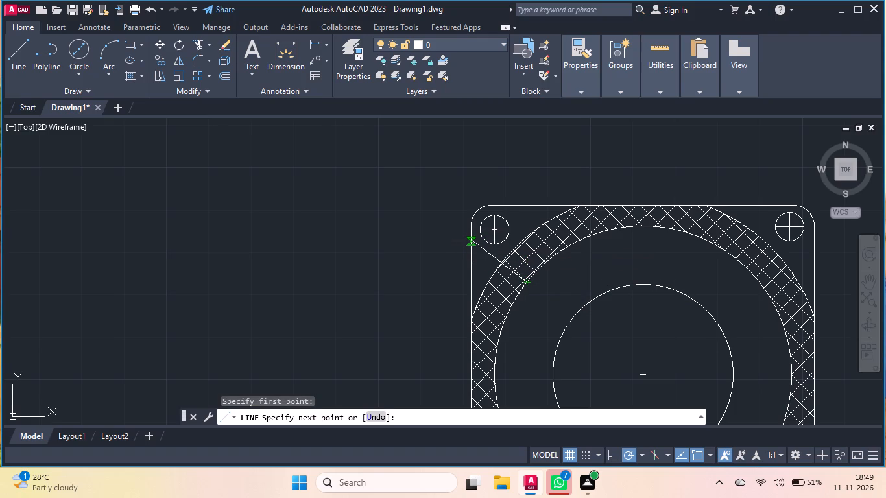
left_click(422, 218)
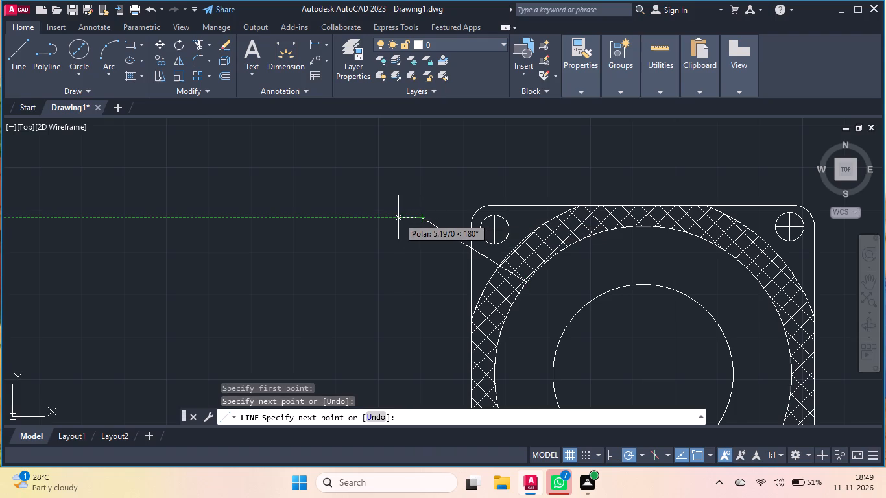
double_click(398, 217)
key("Return")
Draw a closed triangular arrowhead with lines at the leader's tip on the ring's inner circle.
scroll(524, 287, "up", 5)
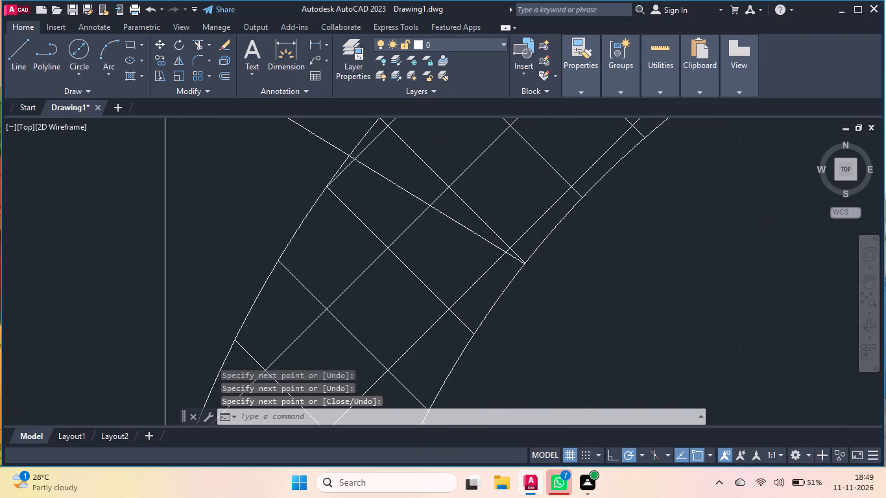
key("Return")
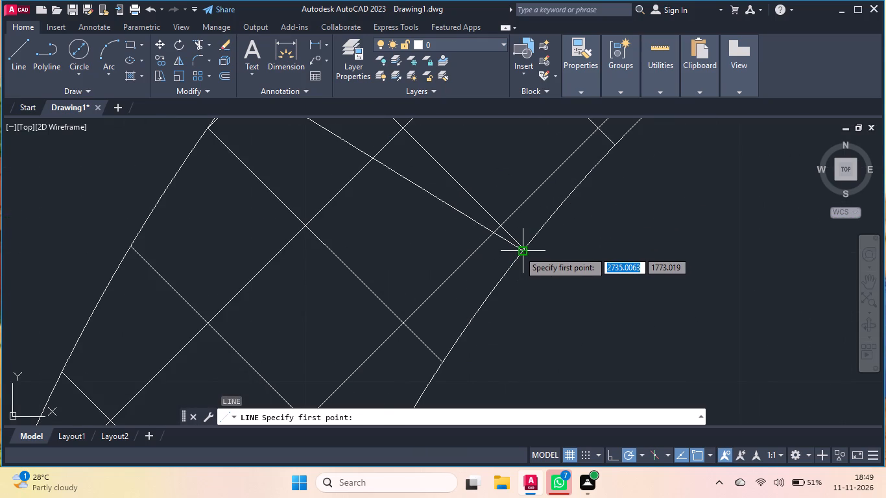
left_click(519, 251)
left_click(462, 158)
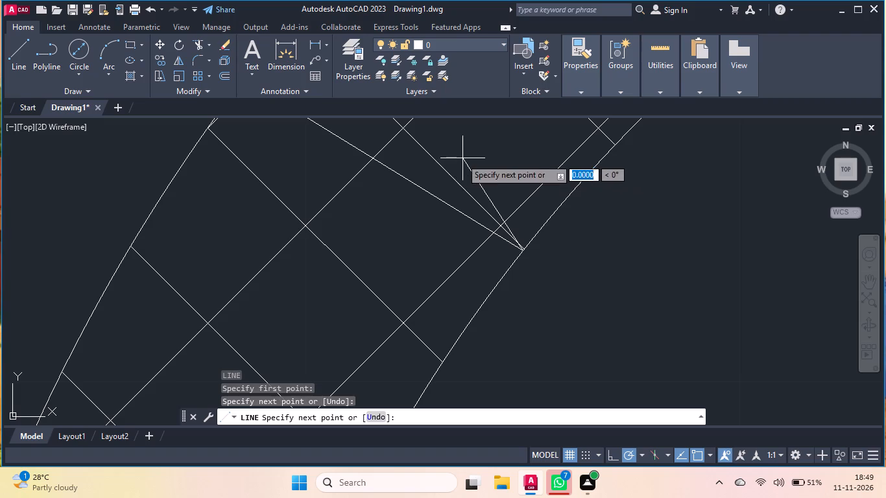
left_click(409, 226)
left_click(520, 251)
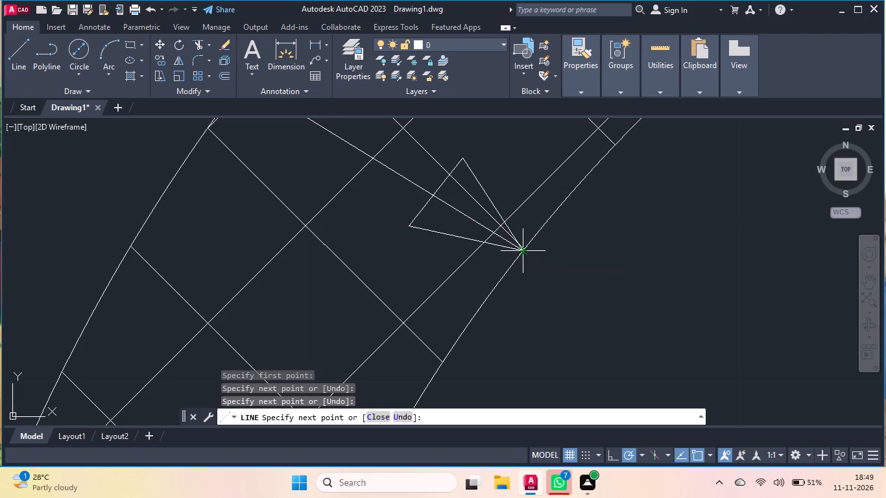
key("Return")
Trim the leader line's portion inside the triangular arrowhead on the ring's inner circle.
left_click(202, 41)
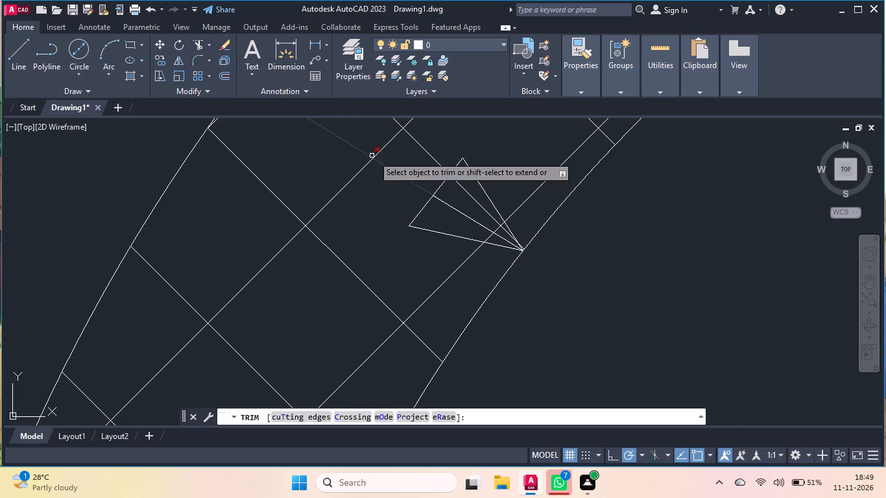
left_click(462, 180)
left_click(444, 221)
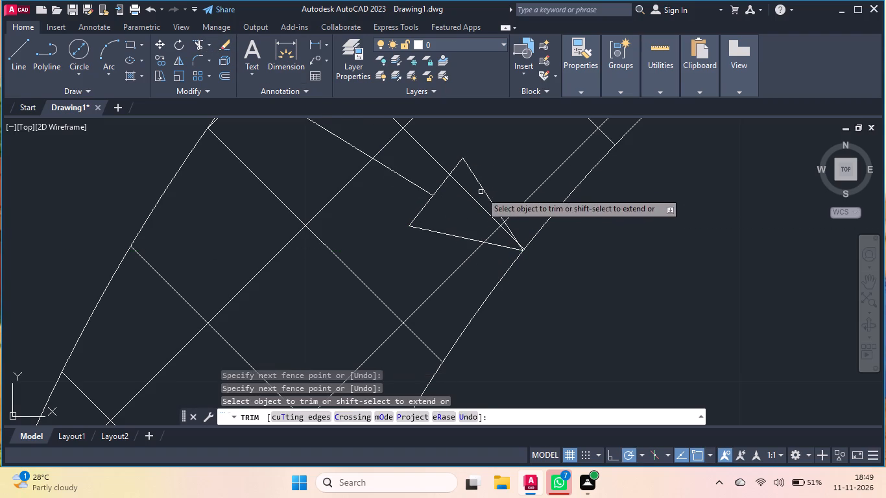
left_click(481, 192)
left_click(468, 210)
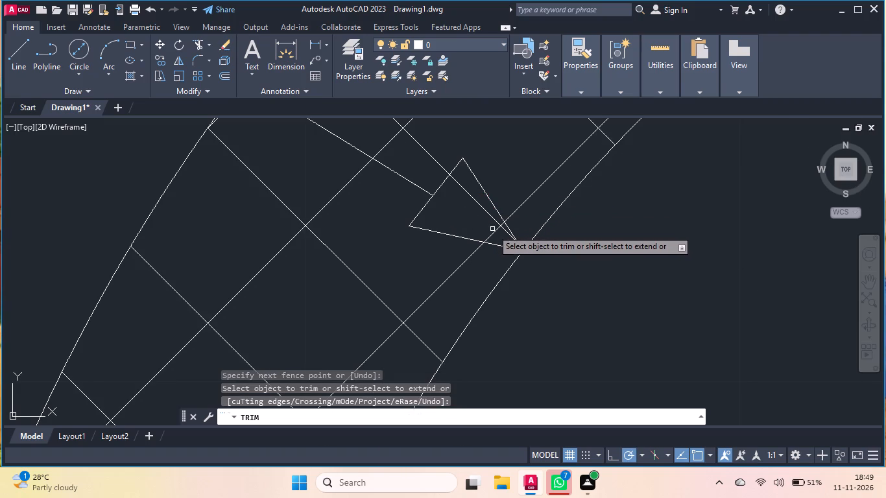
scroll(370, 219, "down", 1)
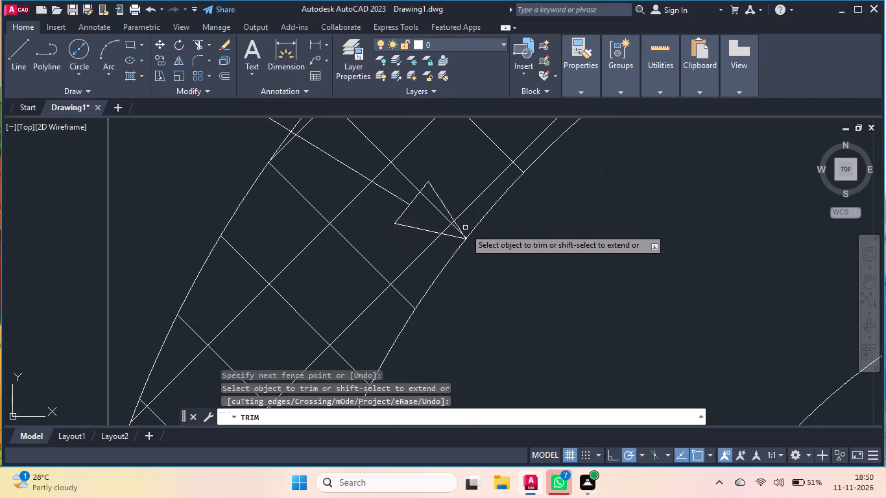
scroll(442, 240, "down", 3)
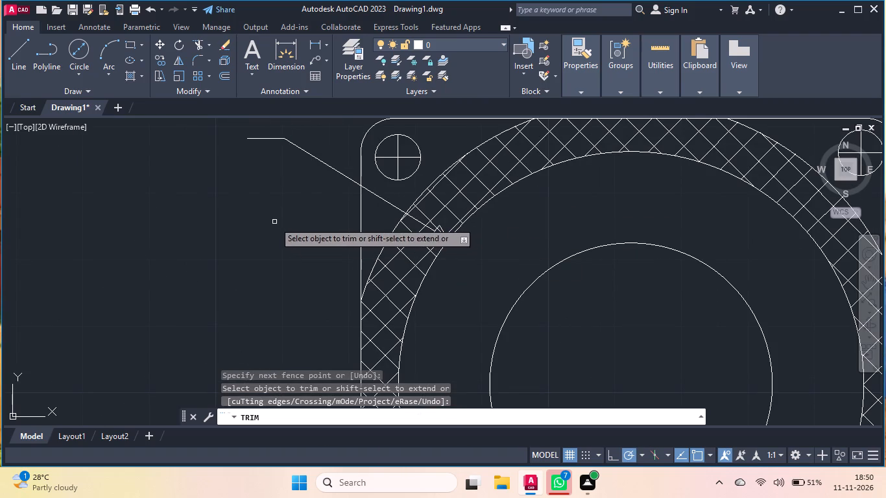
key("Escape")
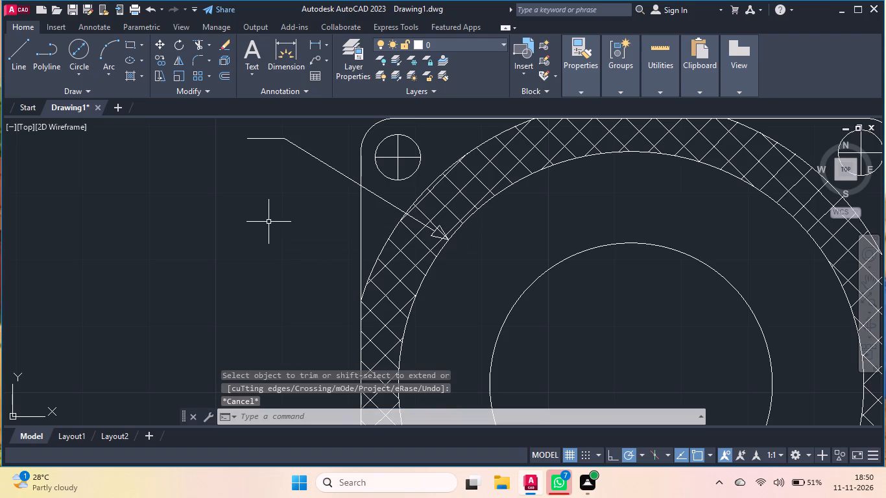
Draw a second leader from the ring's outer circle, lower right, diagonally past the flange edge, ending in a short horizontal segment.
scroll(269, 220, "down", 2)
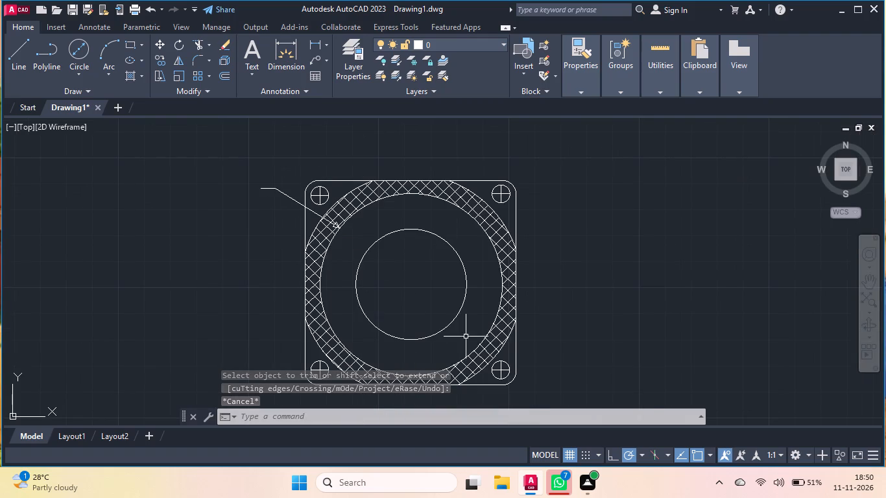
scroll(514, 311, "down", 1)
scroll(520, 360, "up", 1)
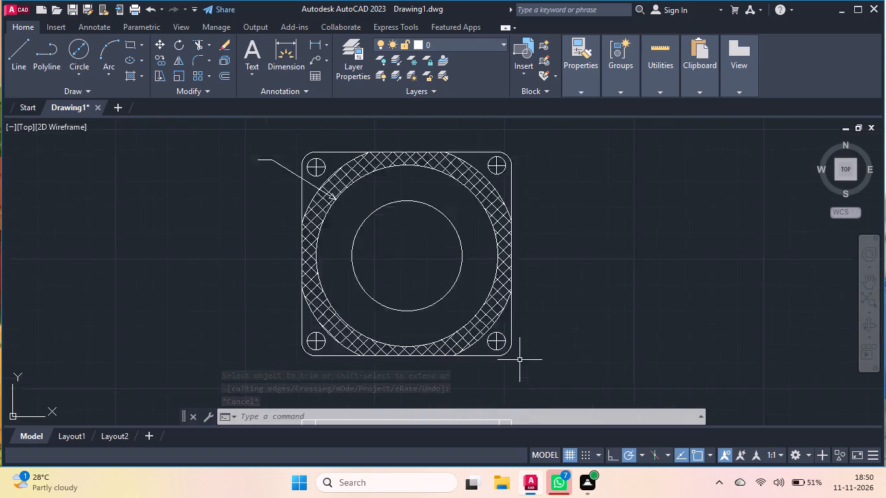
scroll(520, 360, "up", 2)
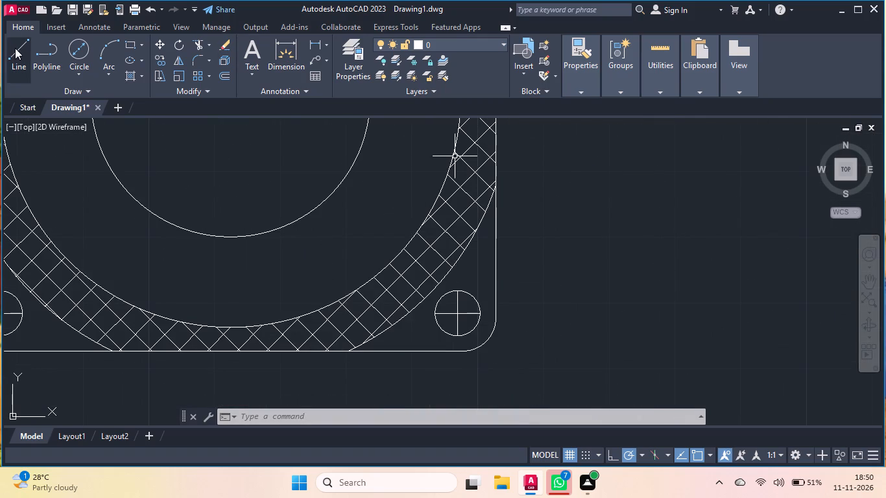
double_click(10, 45)
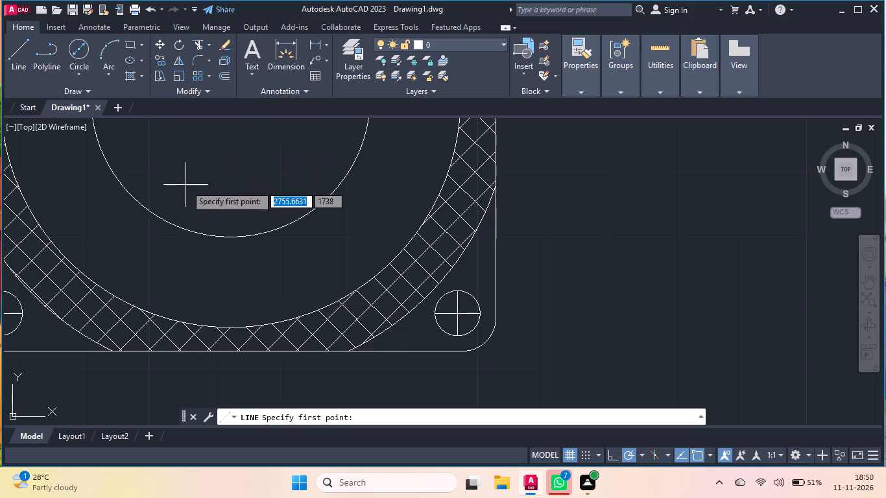
left_click(461, 255)
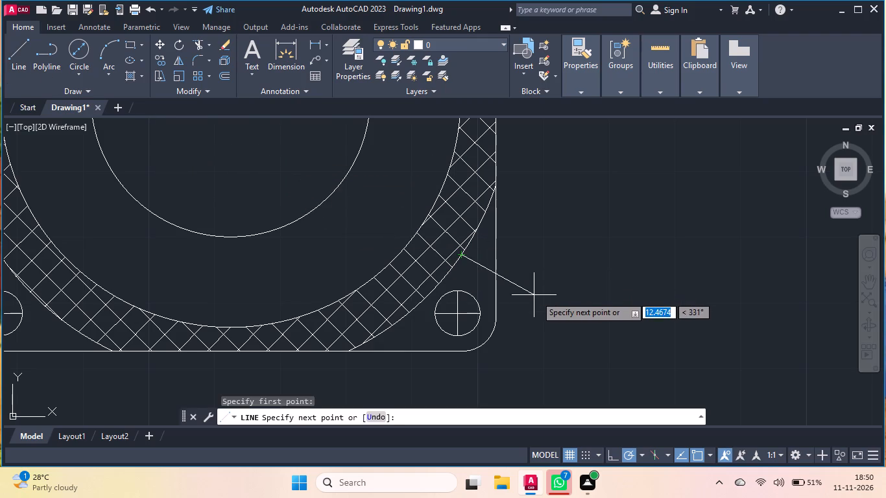
left_click(537, 289)
left_click(563, 285)
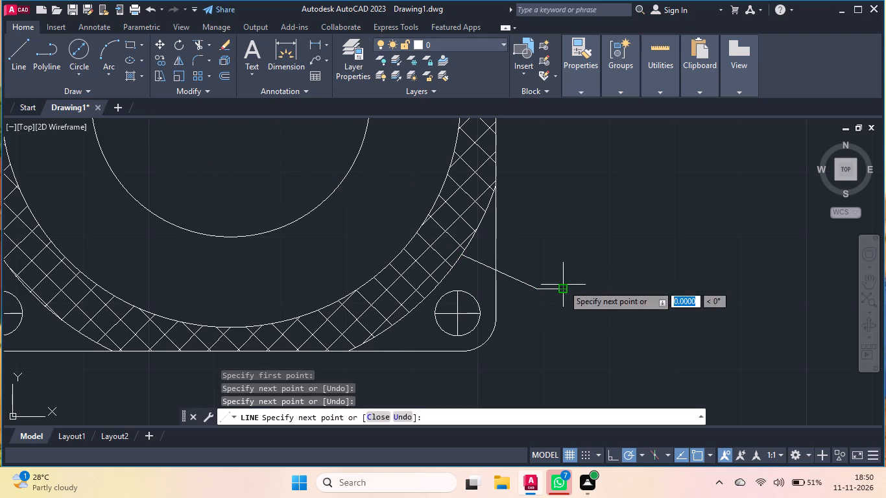
key("space")
Draw a closed triangular arrowhead with lines at the second leader's tip on the ring's outer circle.
key("space")
scroll(454, 264, "up", 2)
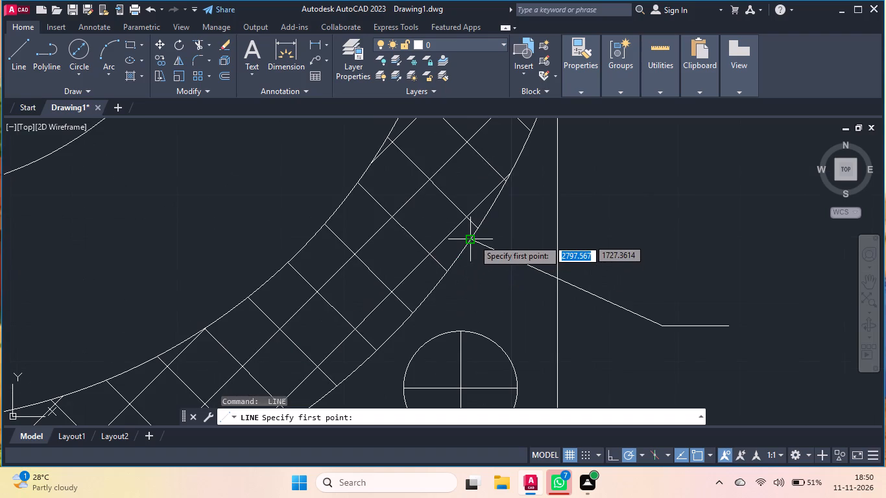
left_click(475, 239)
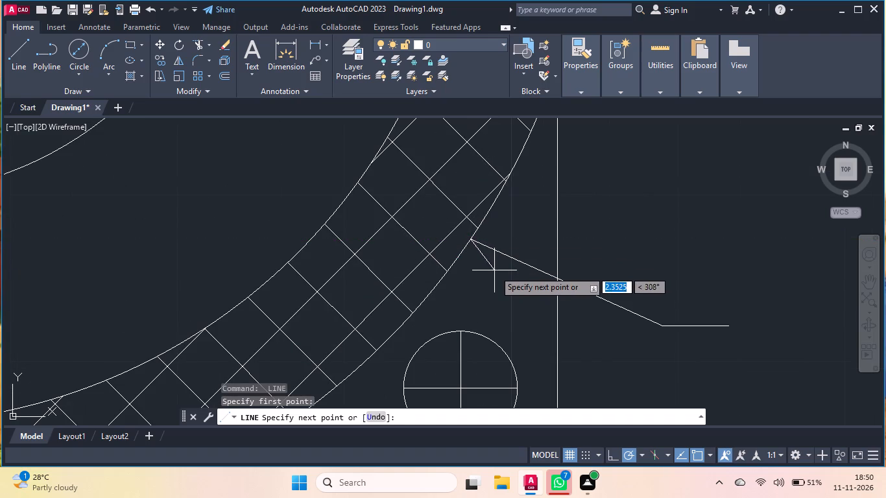
double_click(509, 274)
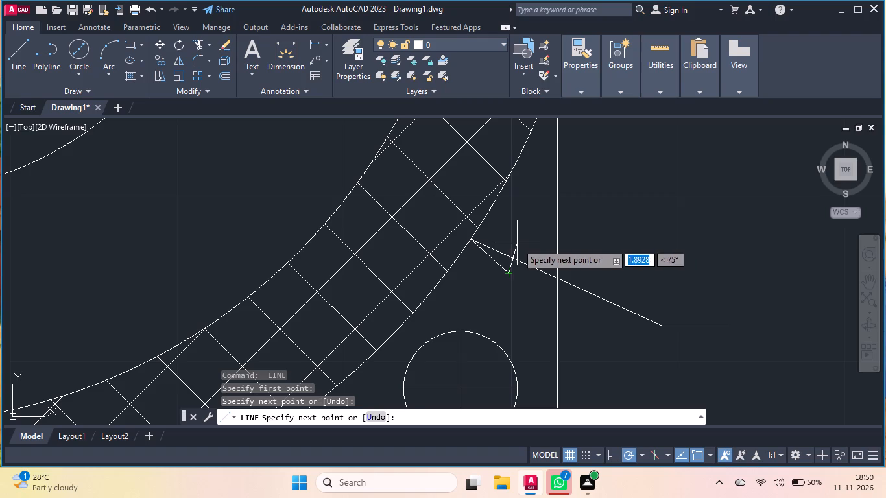
left_click(517, 243)
double_click(474, 239)
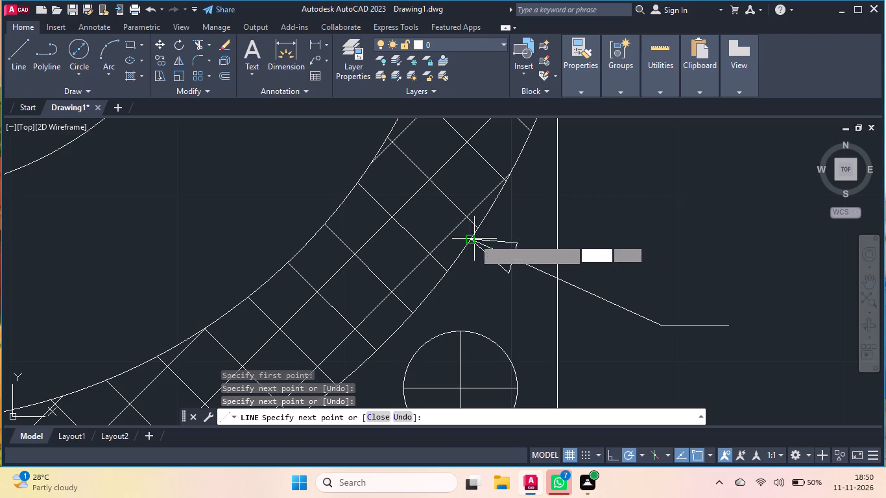
key("space")
Trim the second leader line's portion inside its triangular arrowhead.
type("tr")
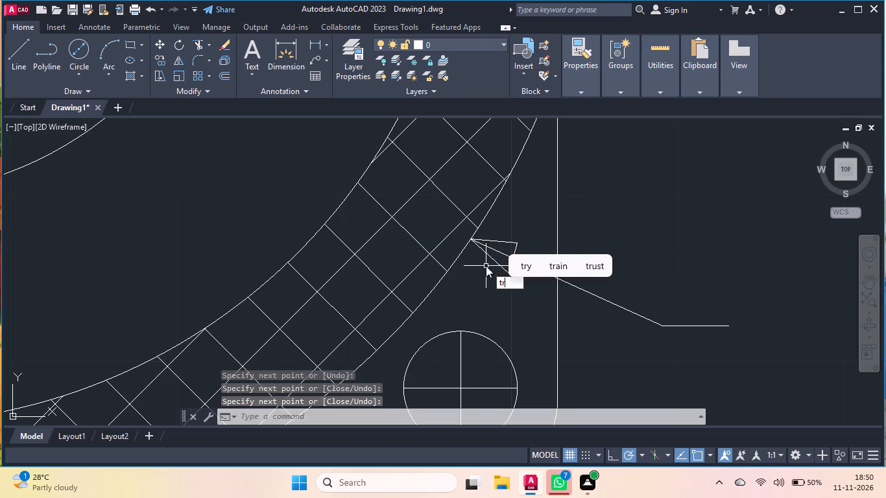
key("Return")
left_click(497, 250)
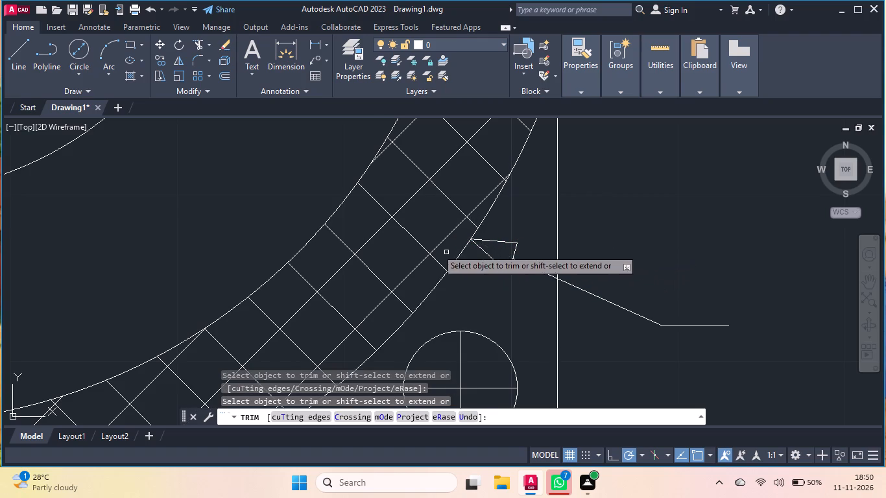
Add multiline text "70" beside the free end of the upper-left leader's horizontal segment.
double_click(254, 53)
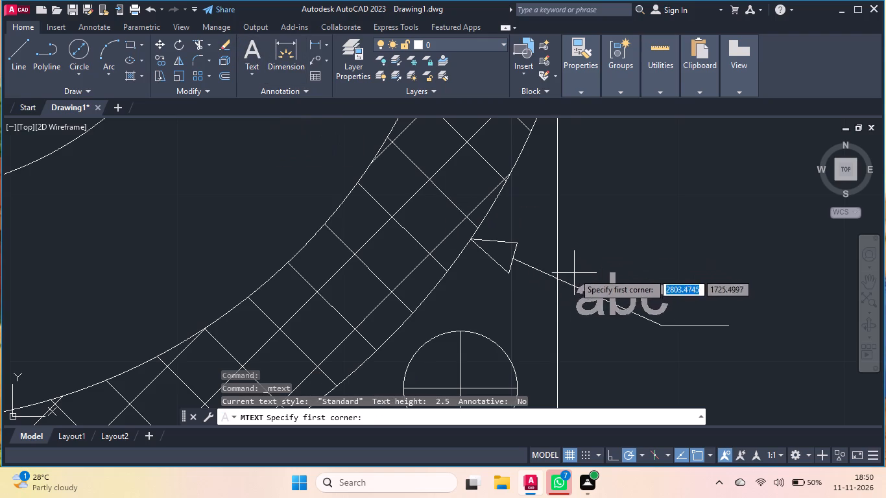
scroll(577, 276, "down", 3)
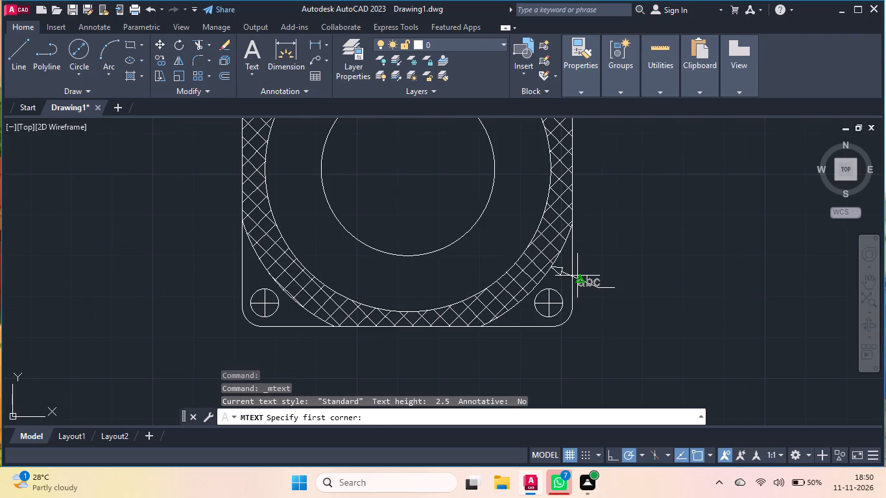
scroll(577, 276, "down", 1)
scroll(438, 287, "down", 2)
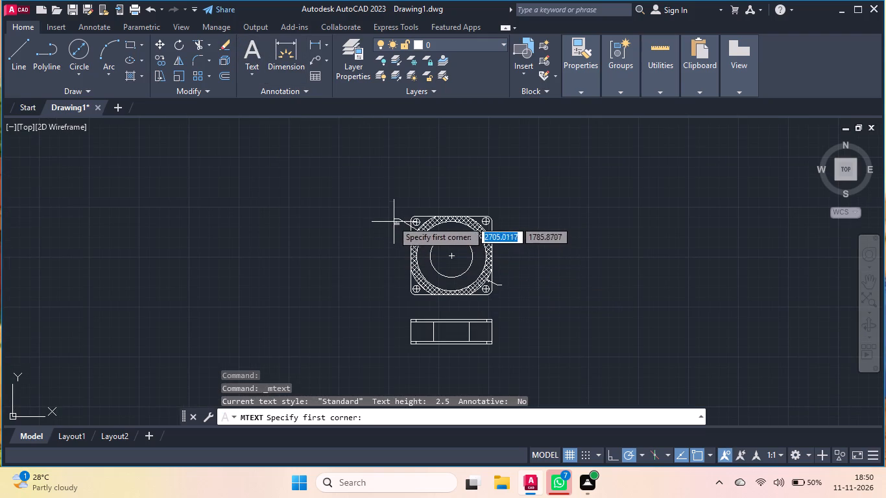
scroll(387, 216, "up", 6)
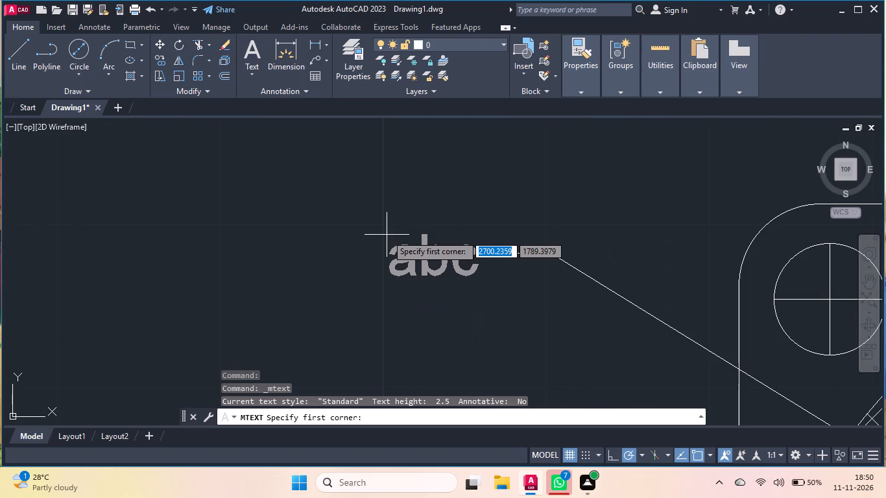
scroll(387, 235, "up", 1)
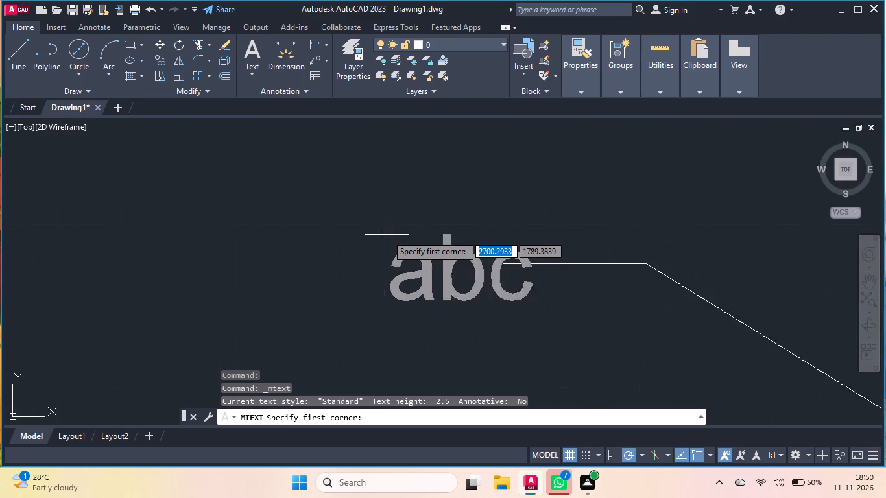
scroll(387, 235, "up", 1)
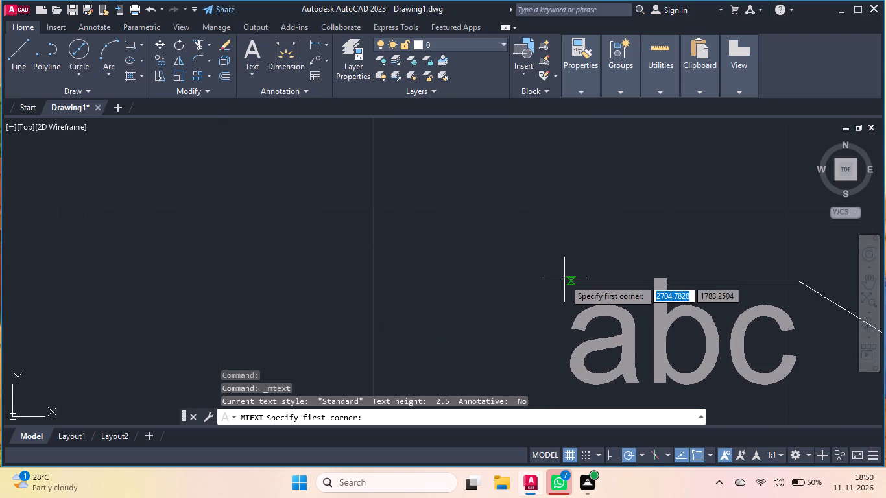
left_click(550, 280)
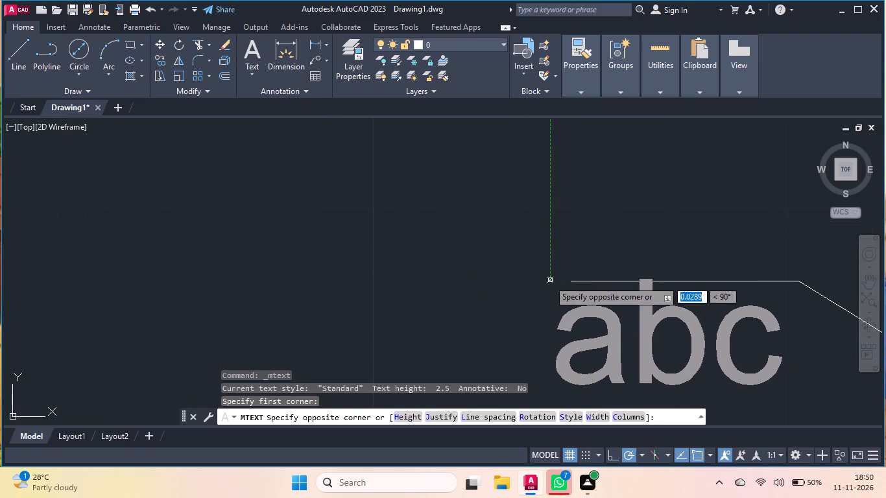
left_click(421, 274)
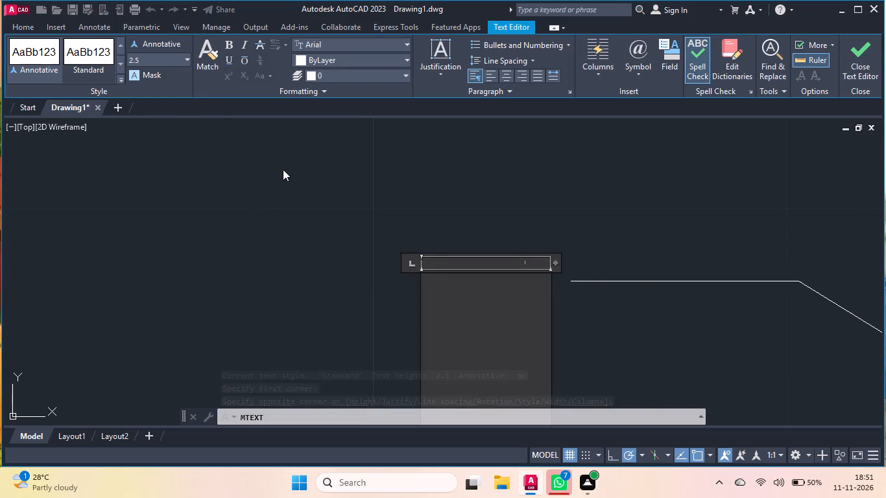
type("70")
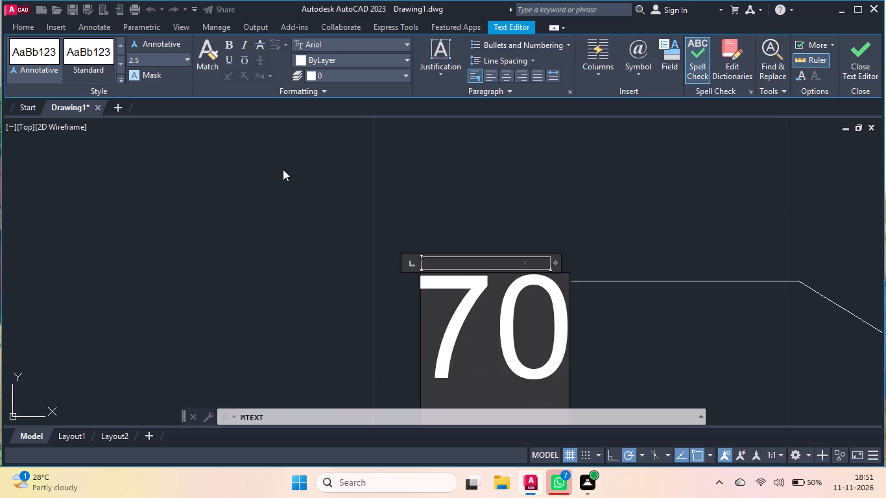
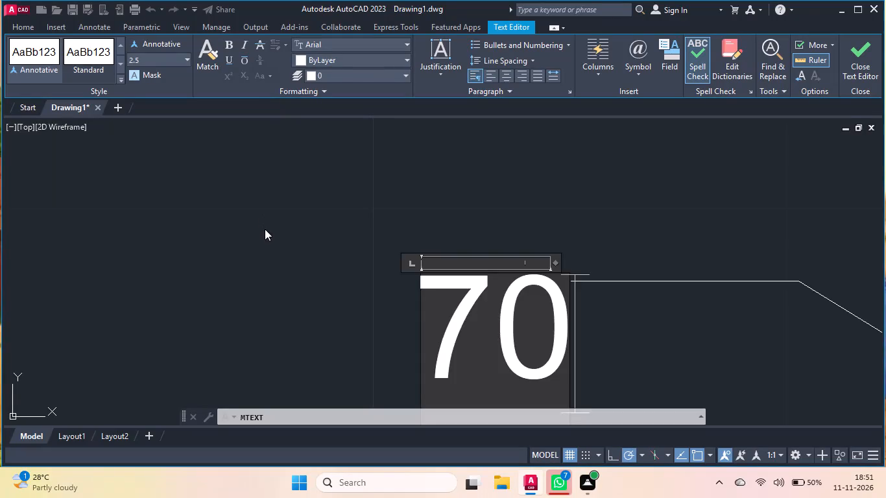
Move the "70" text upward so it lines up vertically with the upper-left leader's horizontal segment.
double_click(276, 243)
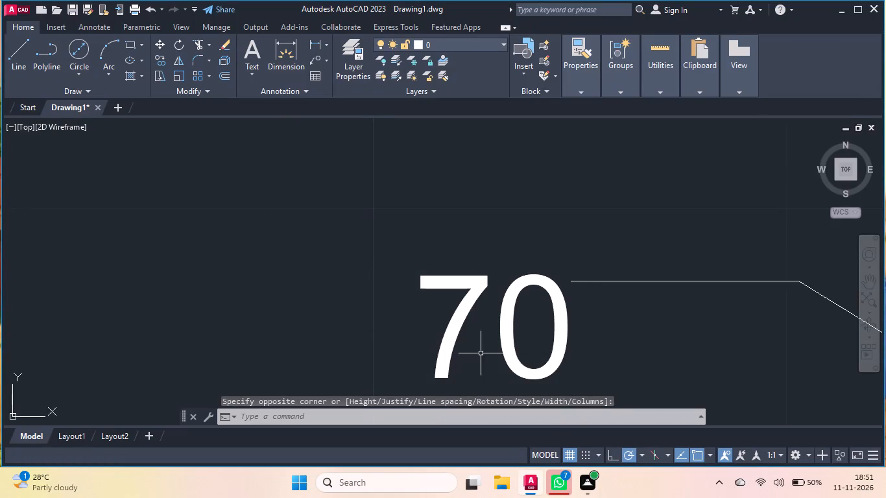
double_click(518, 325)
left_click(406, 335)
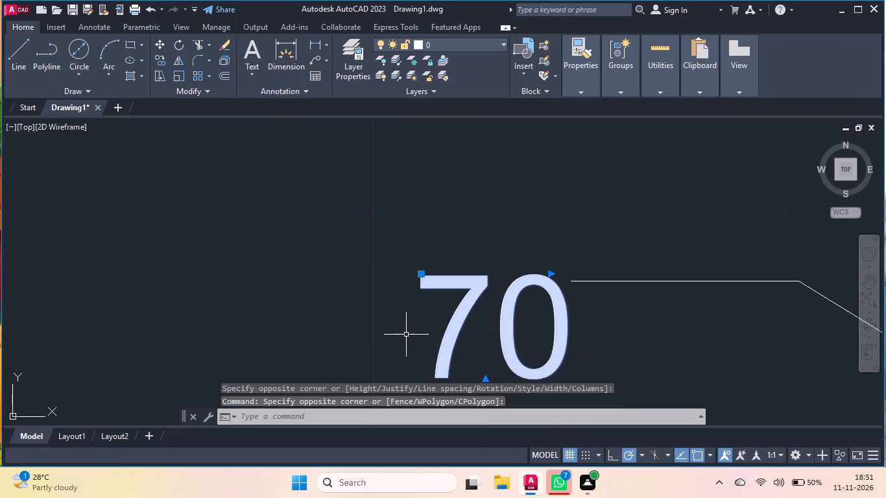
key("m")
key("Return")
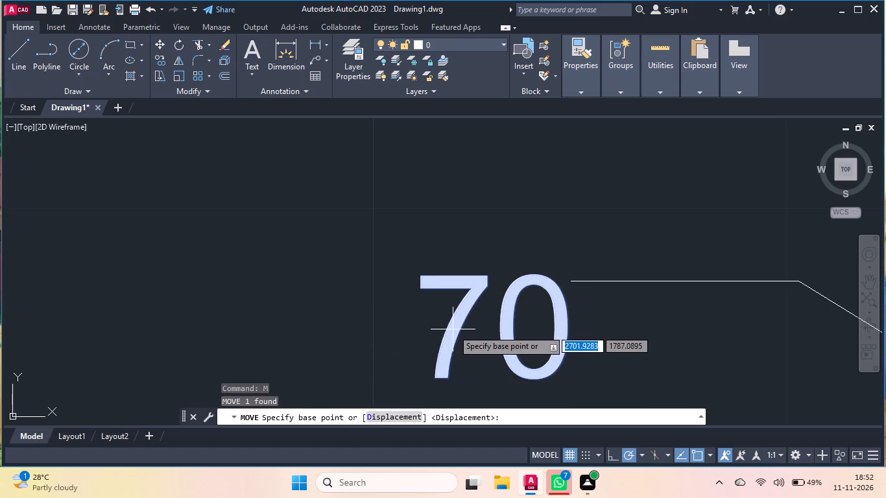
left_click(453, 329)
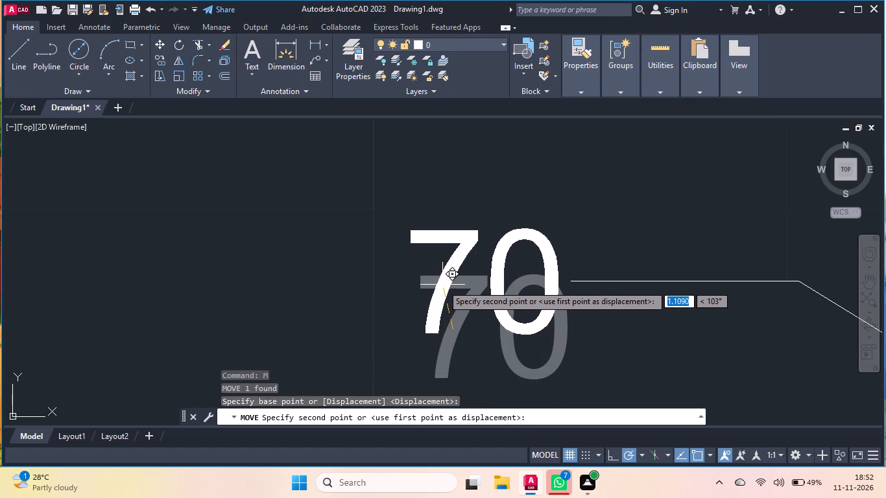
left_click(442, 285)
Draw a diameter symbol just before the "70" text, using a small circle crossed by a slanted line.
scroll(264, 285, "down", 3)
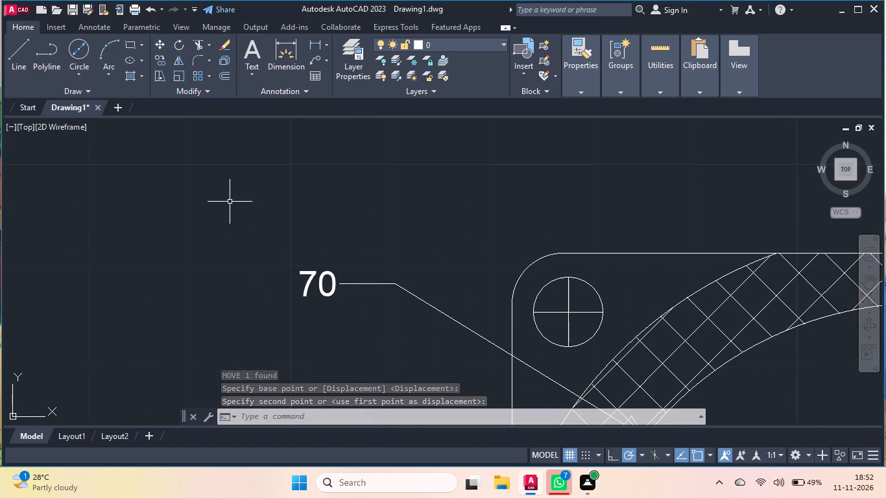
left_click(79, 47)
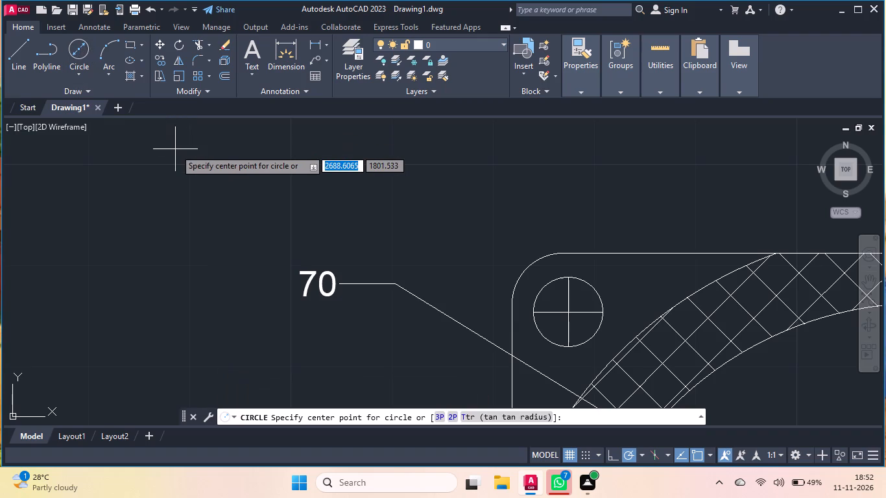
left_click(272, 284)
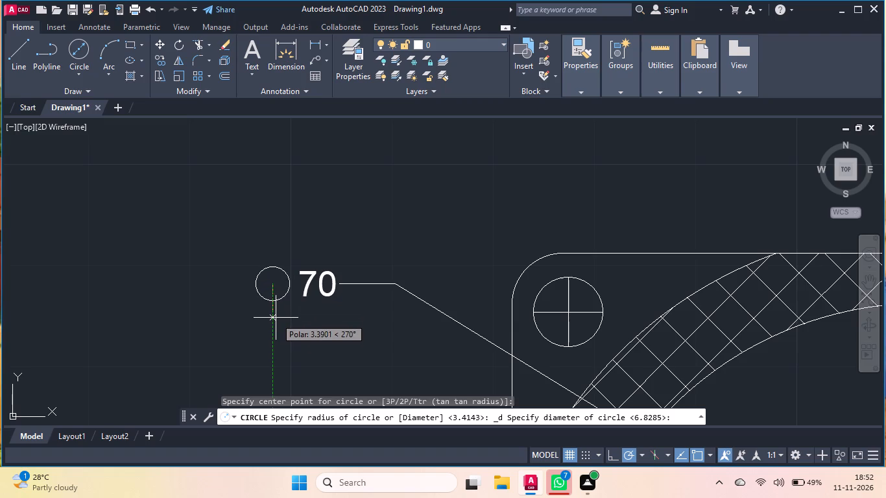
left_click(276, 315)
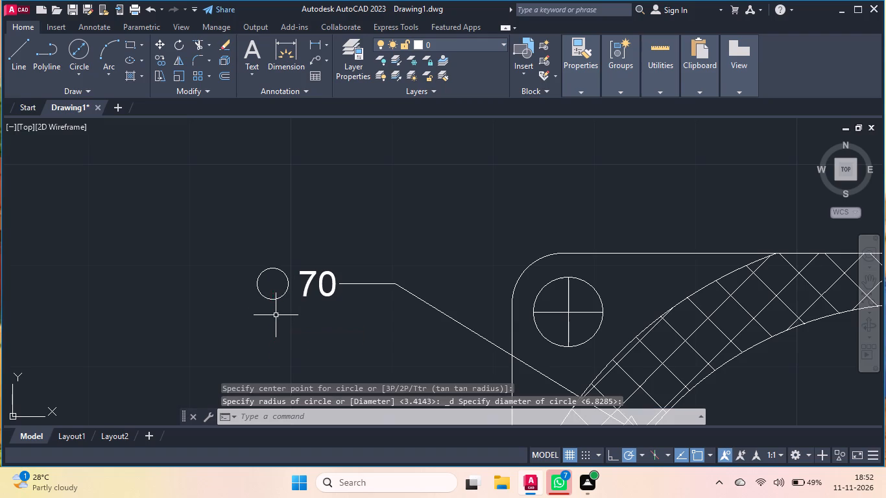
left_click(24, 47)
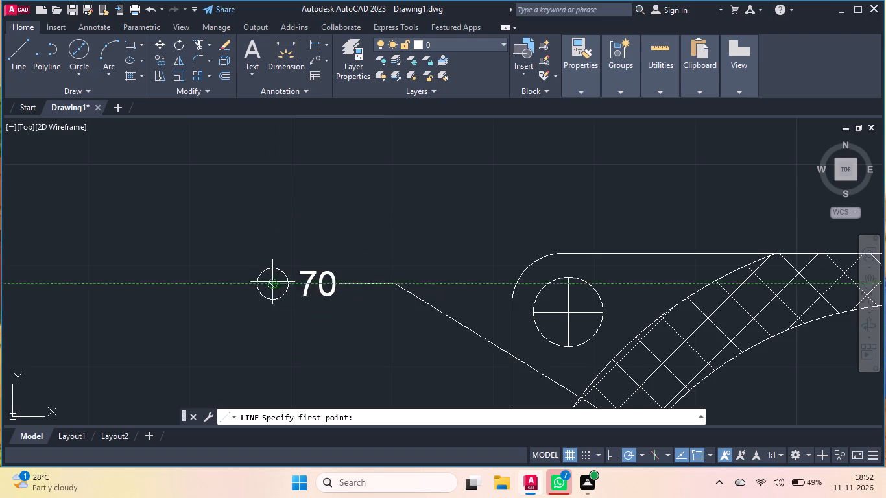
left_click(286, 262)
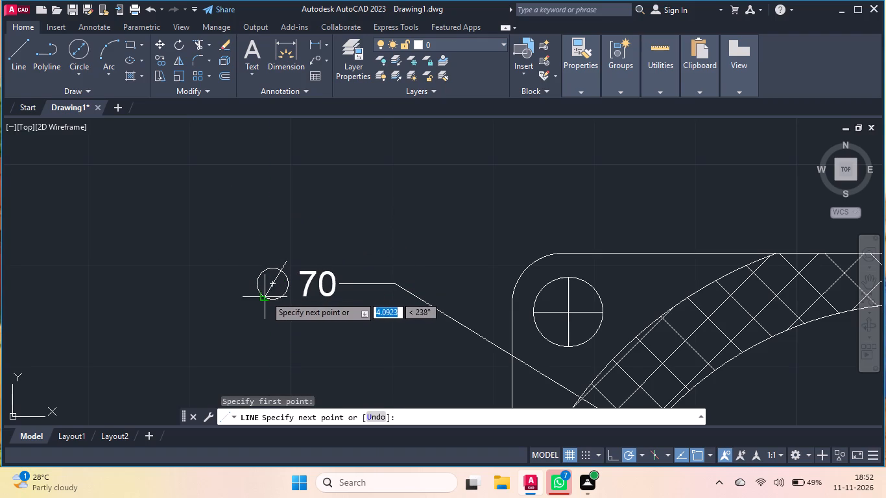
left_click(260, 305)
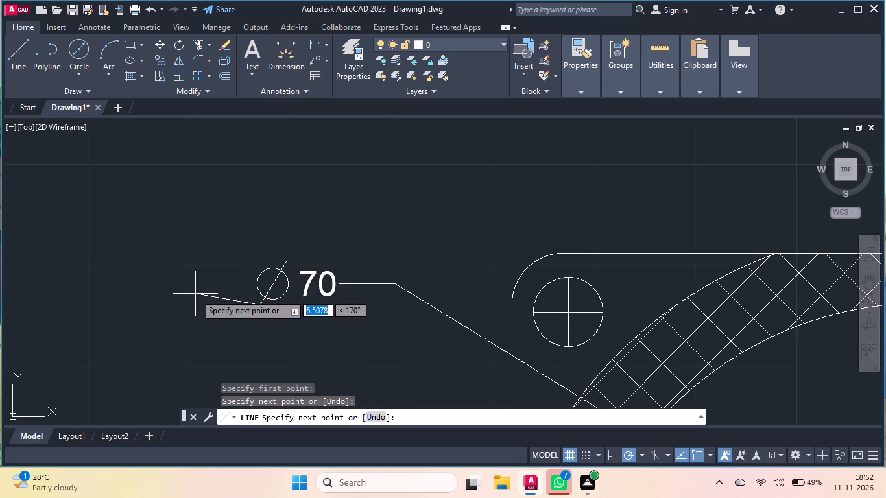
key("Escape")
Copy the diameter symbol's circle and slash from the "70" label to just beyond the lower-right leader's free end.
scroll(182, 274, "down", 1)
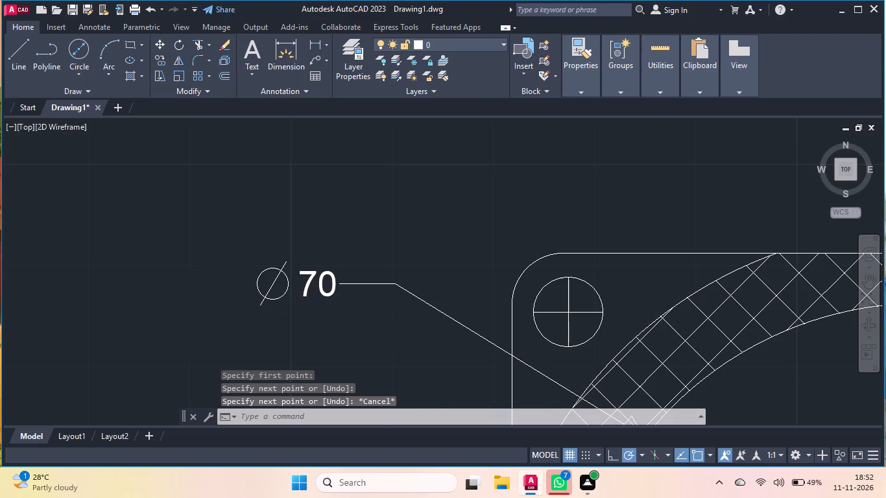
scroll(88, 223, "down", 1)
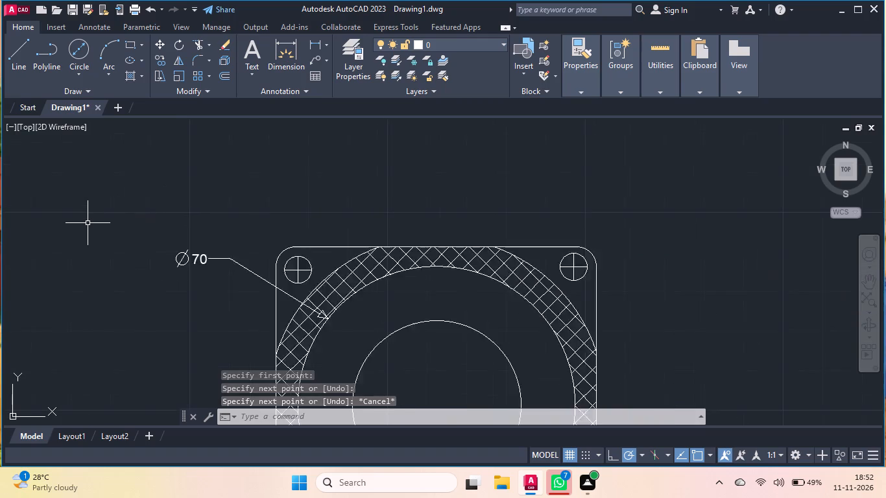
scroll(88, 223, "down", 2)
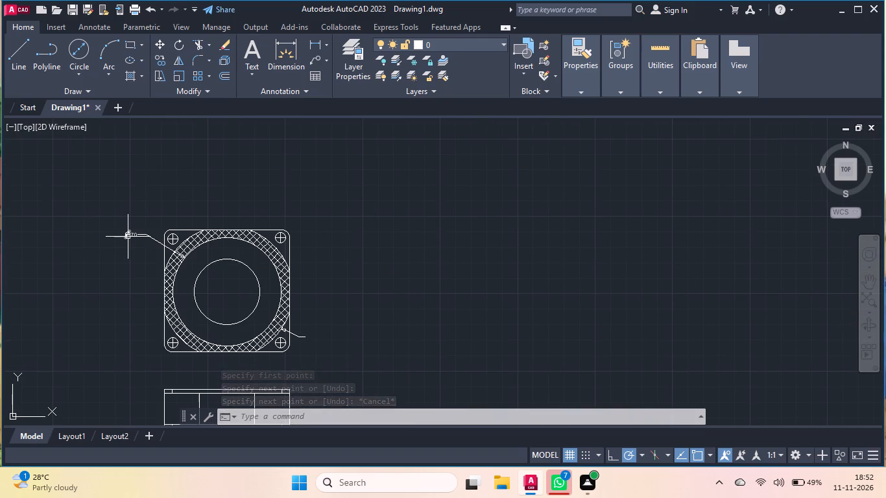
scroll(301, 302, "down", 1)
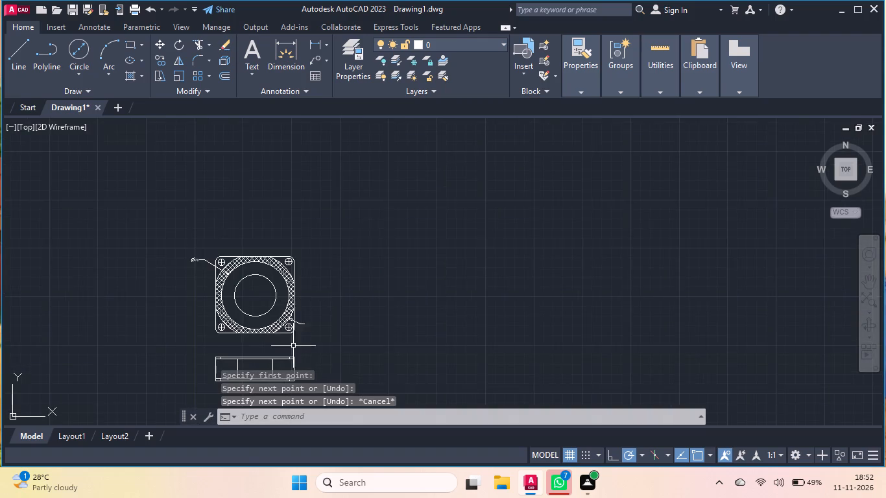
scroll(293, 346, "up", 2)
scroll(192, 272, "down", 1)
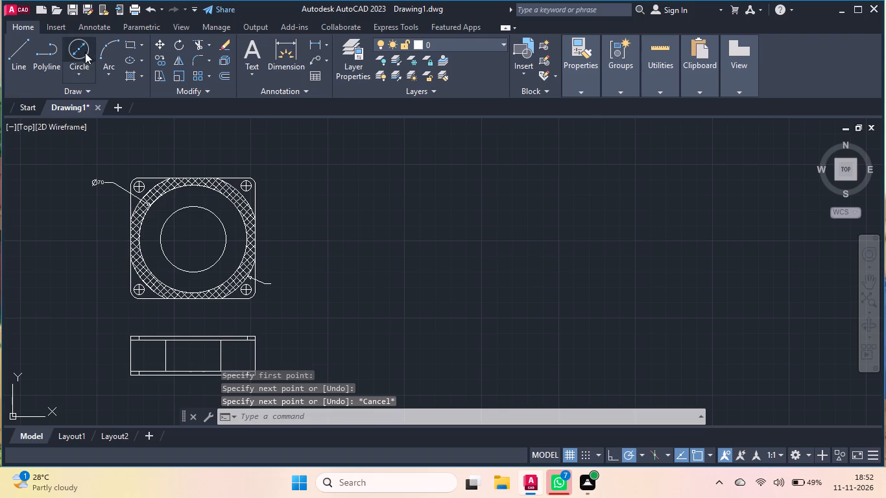
scroll(104, 188, "up", 3)
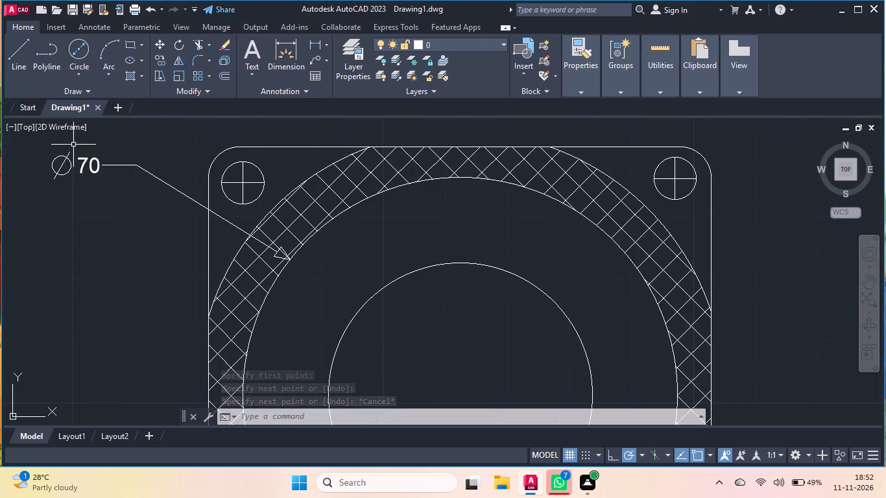
left_click(69, 145)
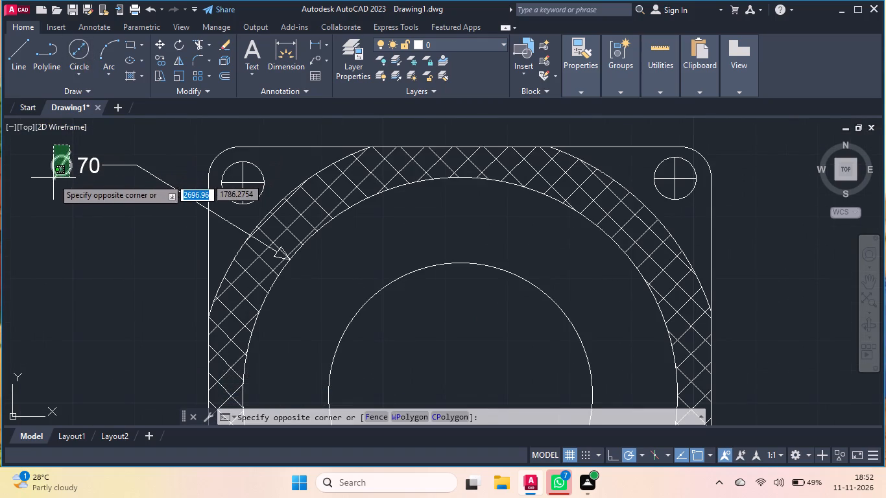
left_click(53, 179)
key("c")
key("o")
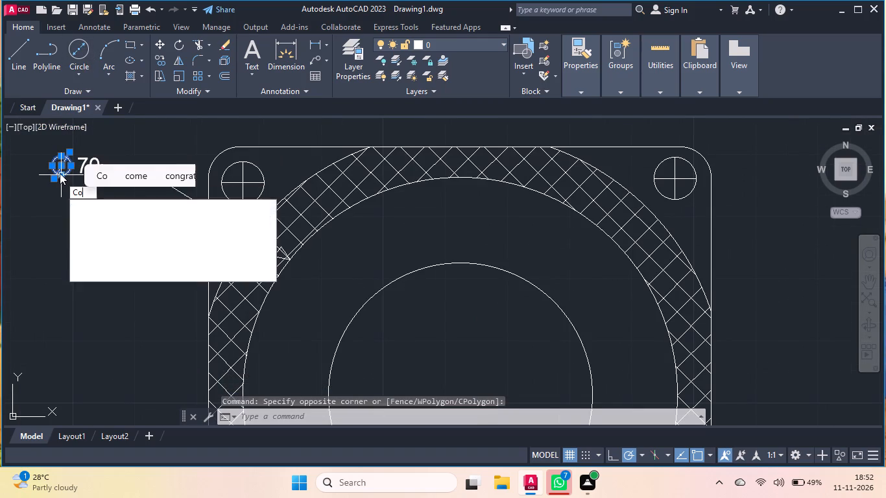
key("Return")
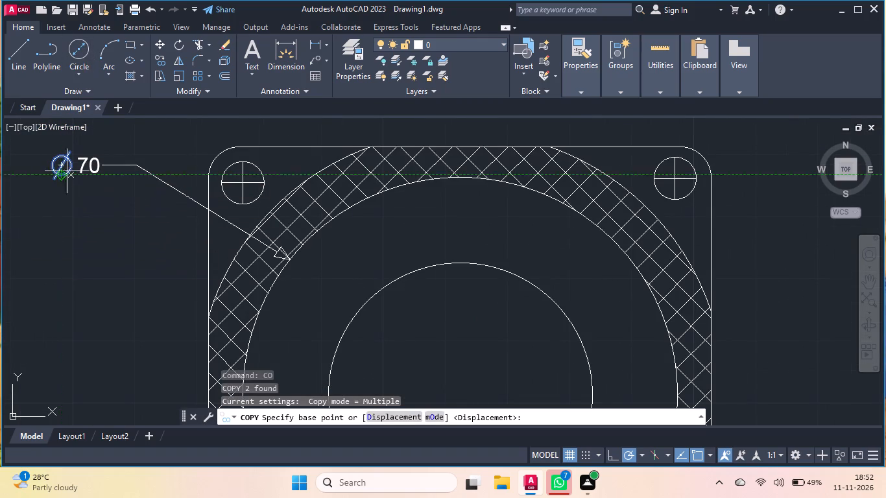
left_click(57, 167)
scroll(40, 202, "down", 3)
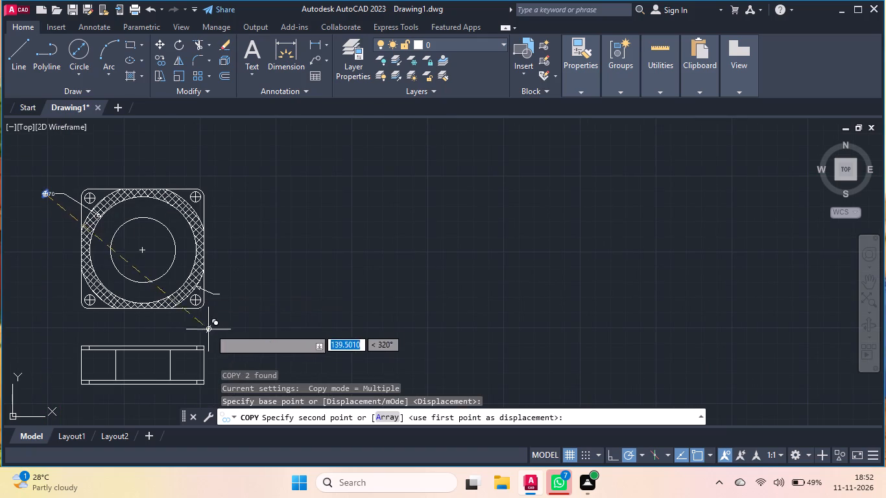
scroll(215, 297, "up", 5)
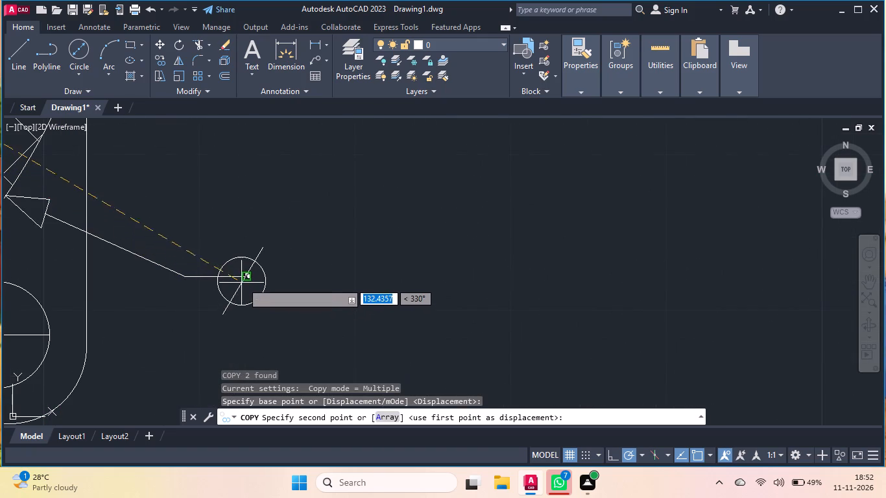
left_click(285, 278)
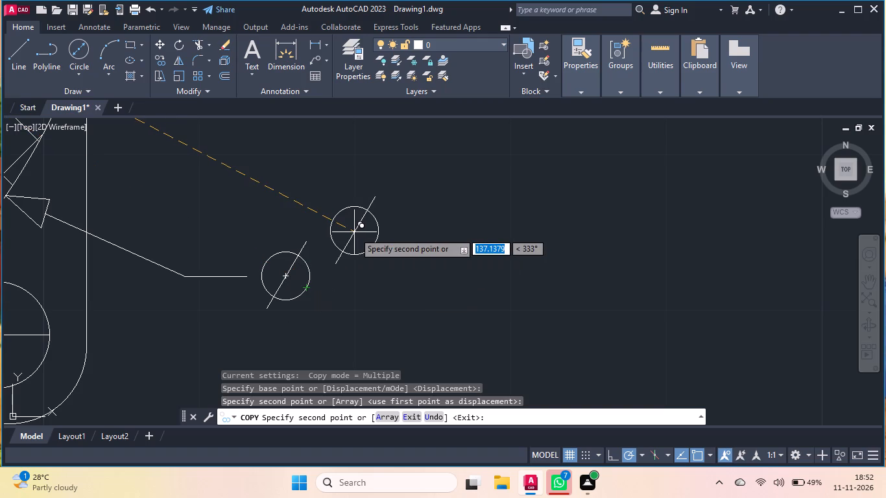
key("Return")
double_click(382, 243)
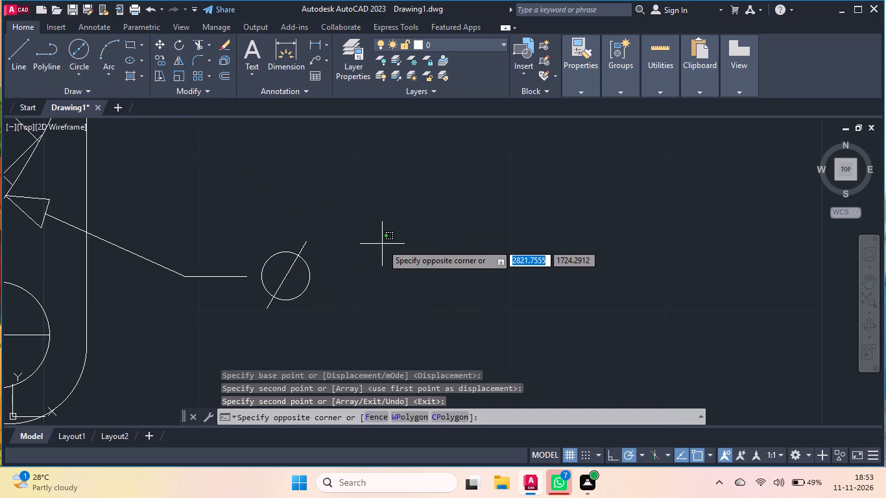
left_click(409, 276)
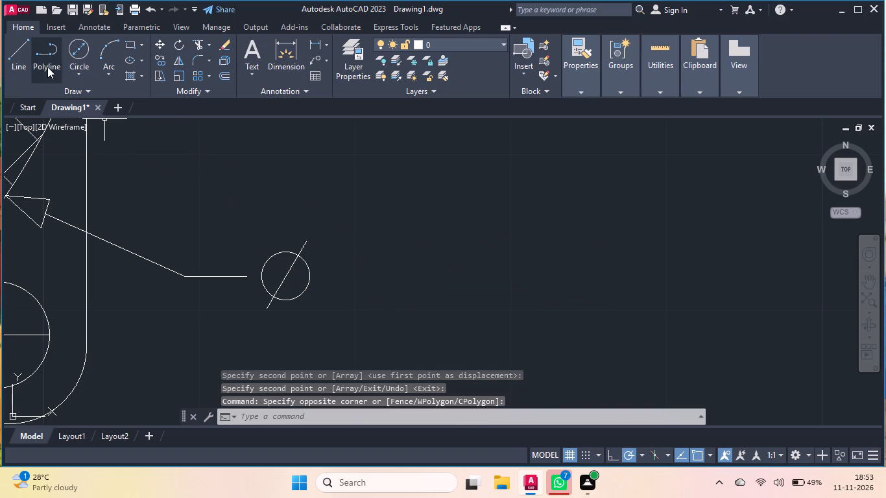
Start a text label for the lower-right leader beside its diameter symbol.
left_click(251, 47)
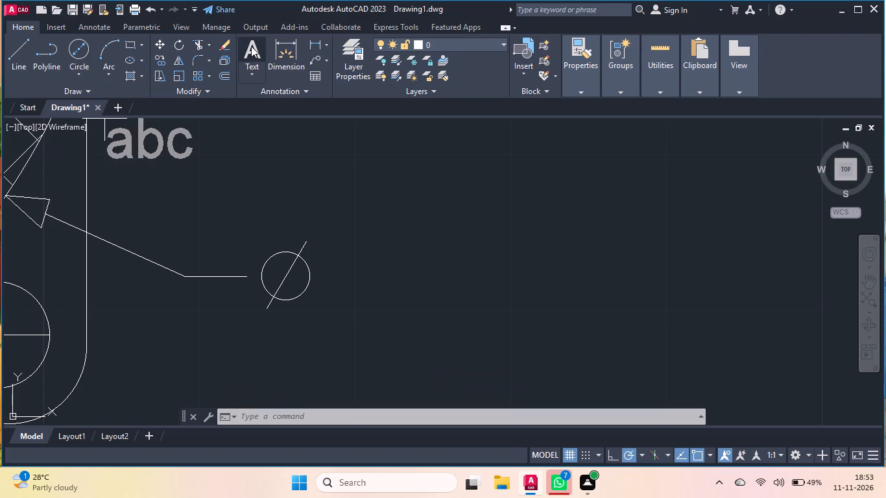
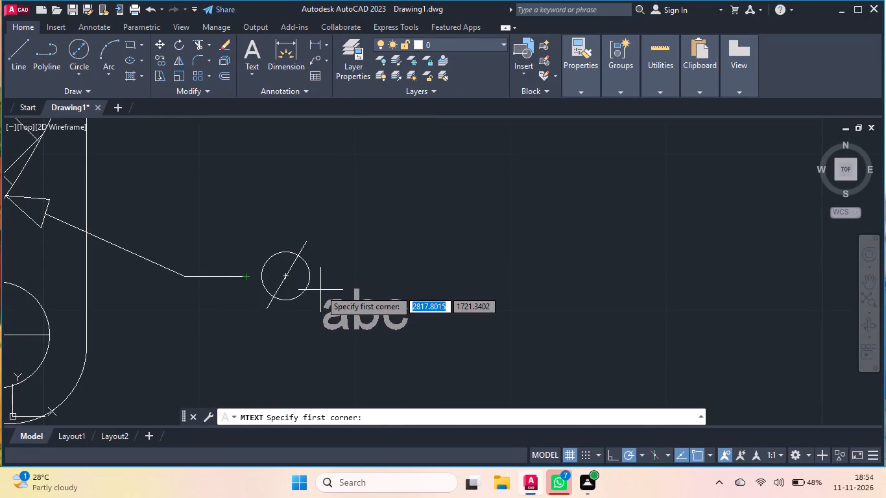
Enter the text "85" just after the lower-right leader's diameter symbol.
left_click(320, 290)
double_click(439, 287)
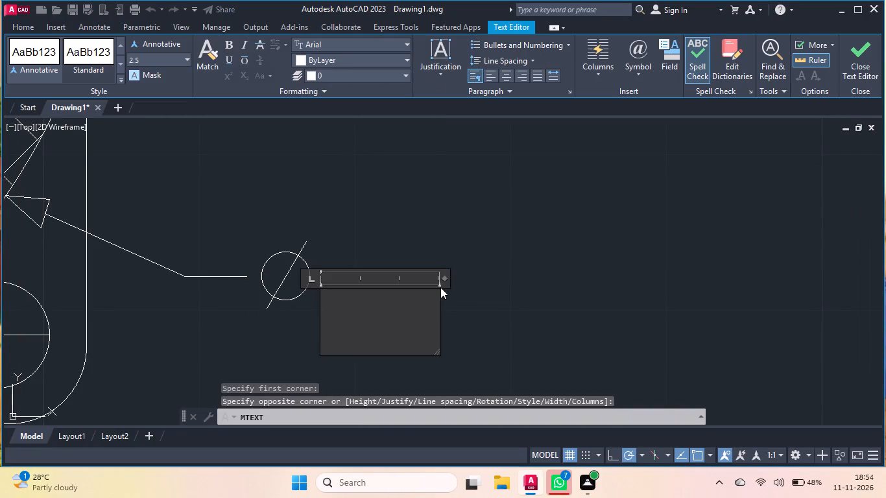
type("86")
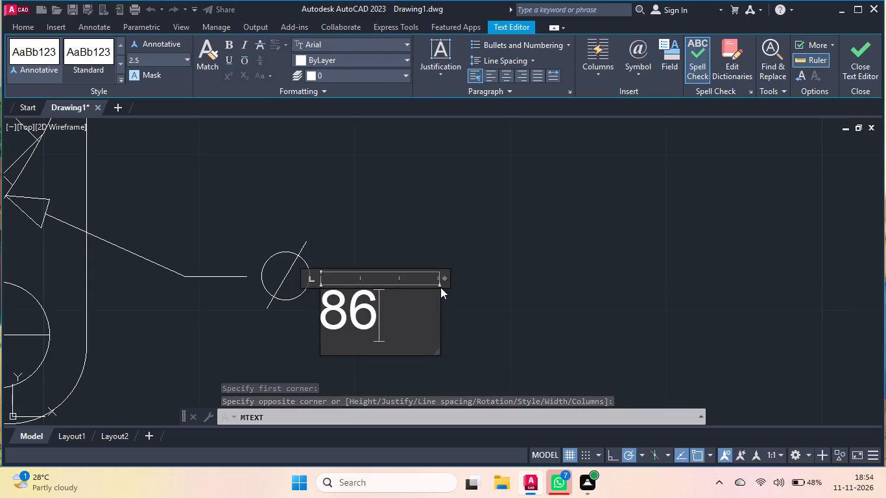
key("Return")
key("BackSpace")
key("BackSpace")
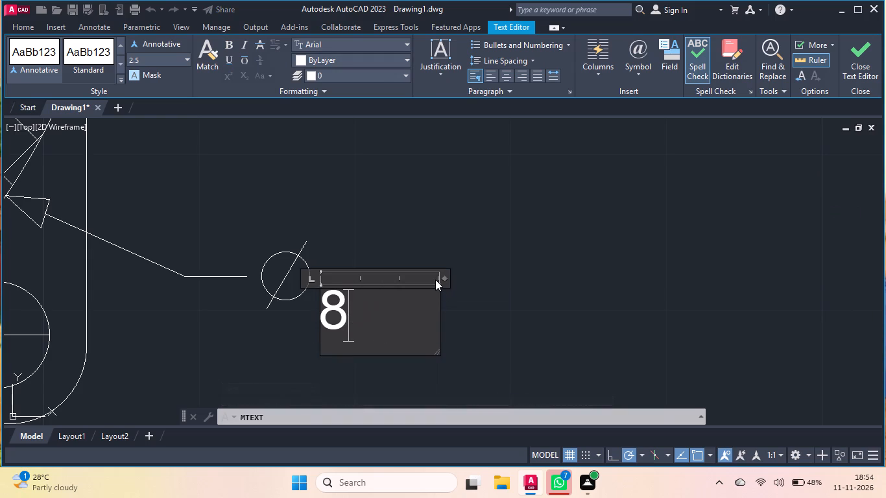
key("5")
left_click(520, 263)
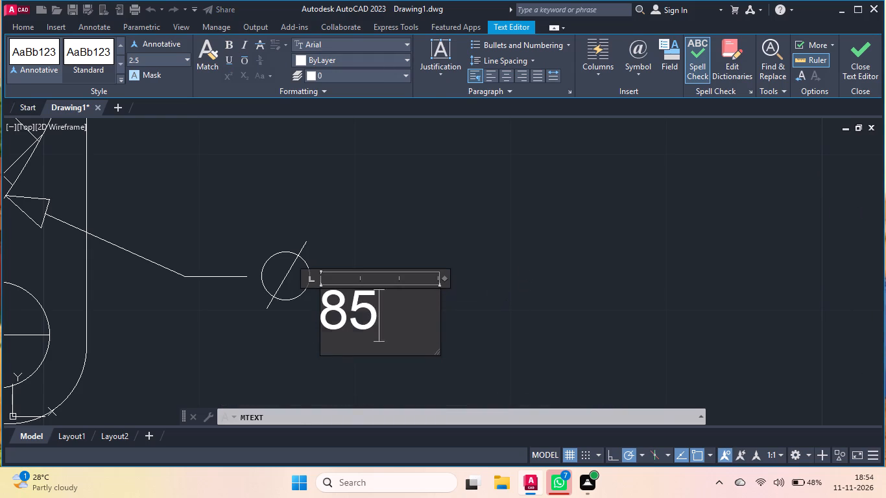
Move the "85" text straight up about 2.2 units so it lines up with its diameter symbol.
left_click(341, 324)
key("m")
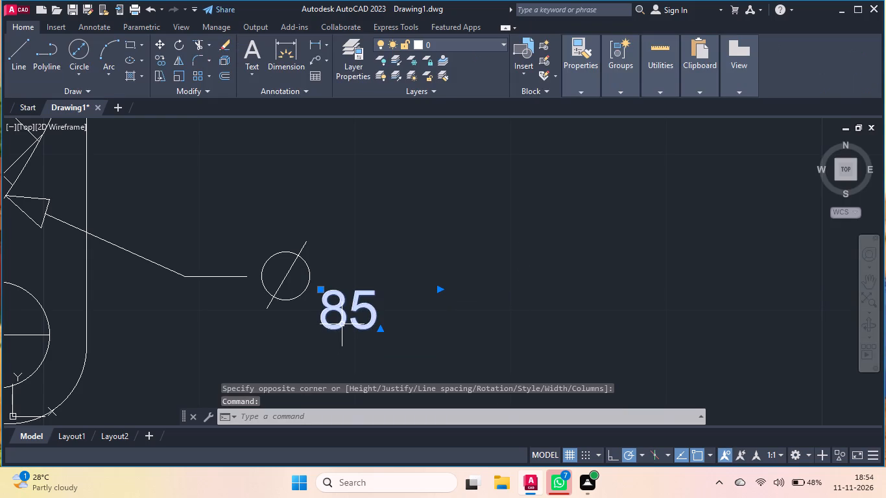
key("Return")
left_click(342, 324)
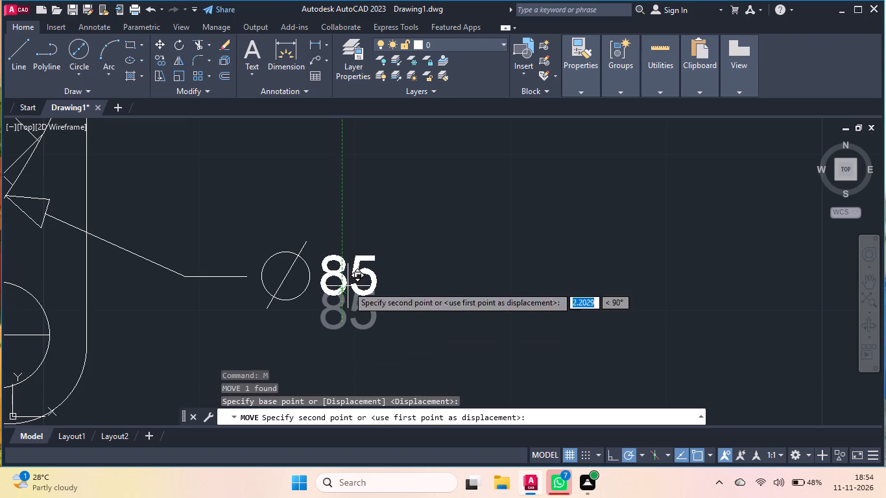
double_click(348, 285)
key("Return")
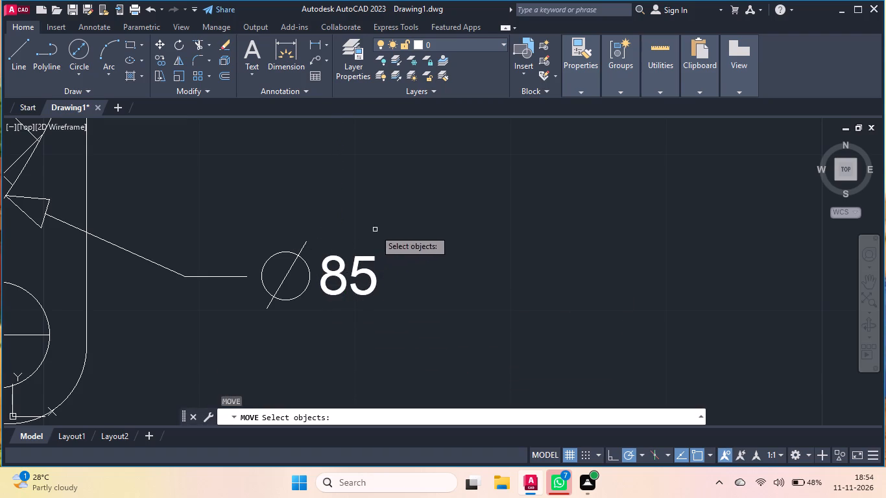
Add the text "CUTAWAY" below the diameter 85 label.
left_click(256, 56)
scroll(383, 200, "down", 1)
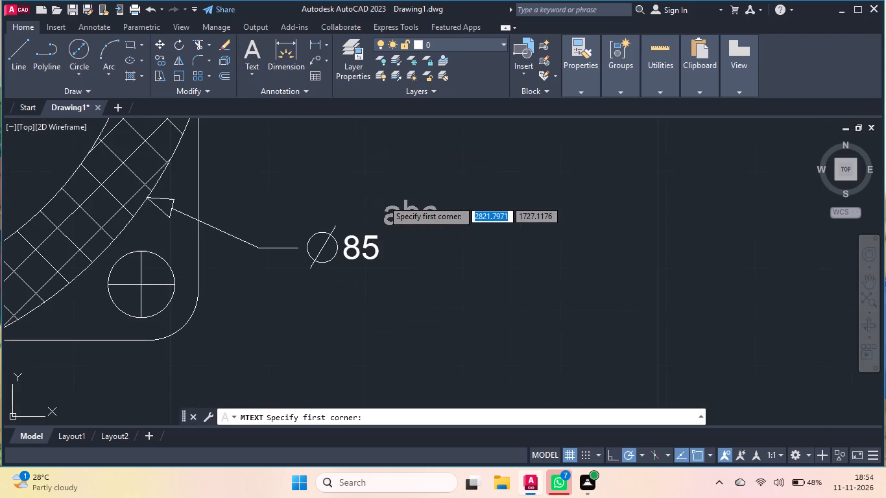
scroll(291, 307, "up", 1)
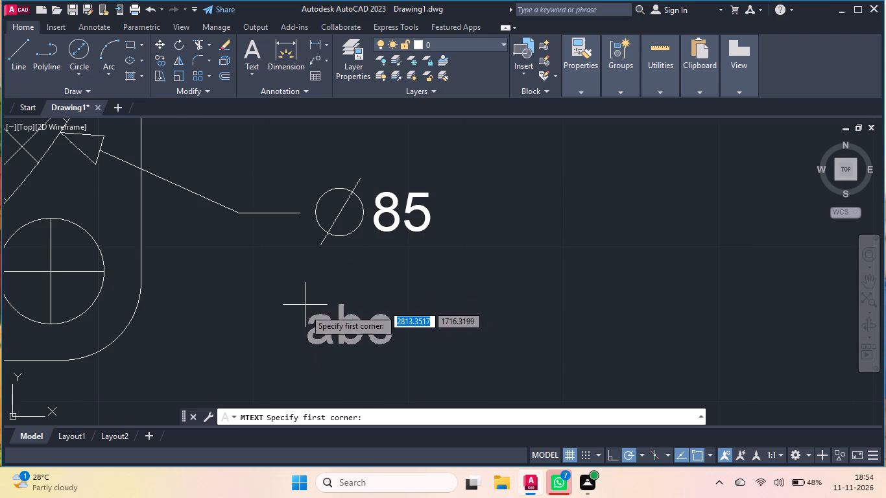
left_click(305, 310)
left_click(478, 312)
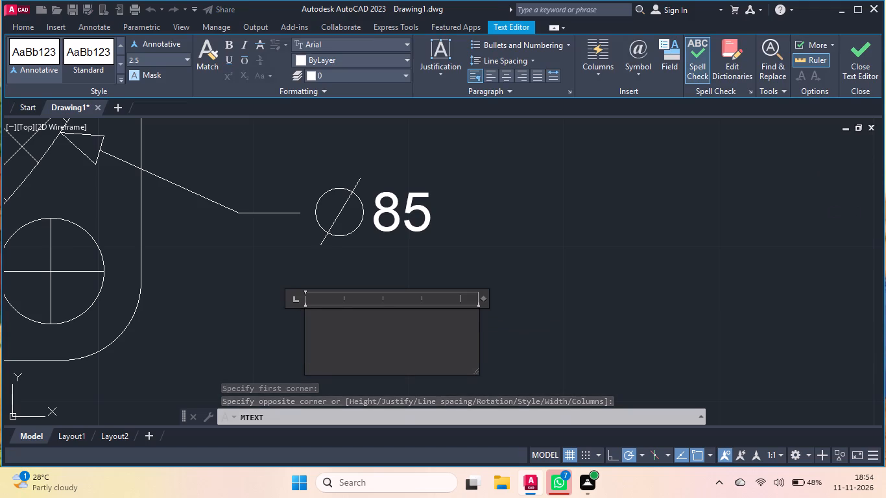
type("CUTAWAY")
key("Return")
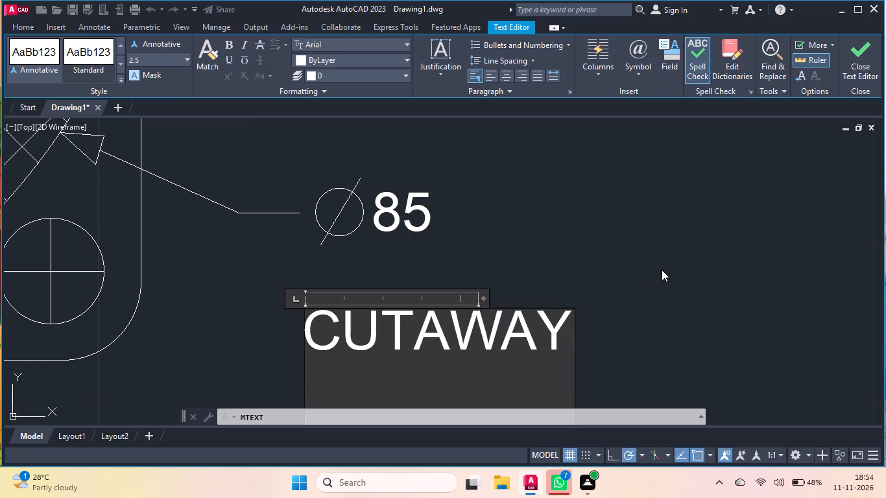
left_click(663, 270)
Move the "CUTAWAY" text up and to the left so it sits centred directly beneath the diameter 85 label.
left_click(466, 340)
key("m")
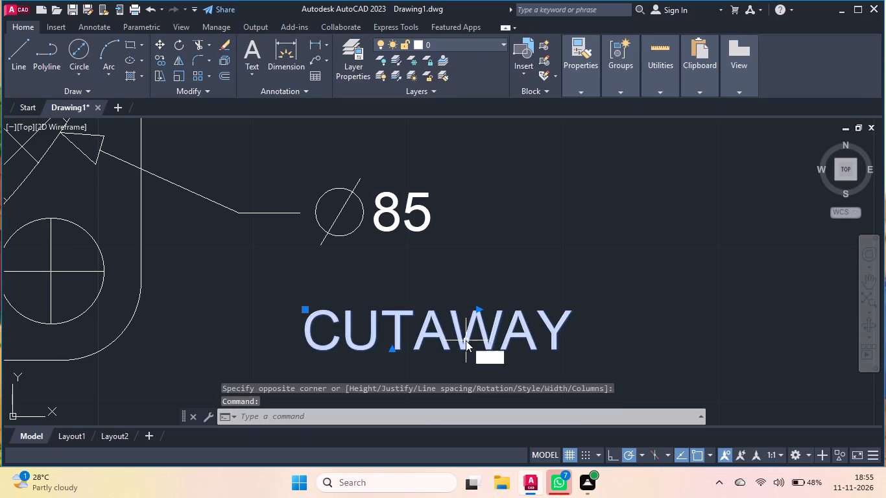
key("Return")
left_click(452, 338)
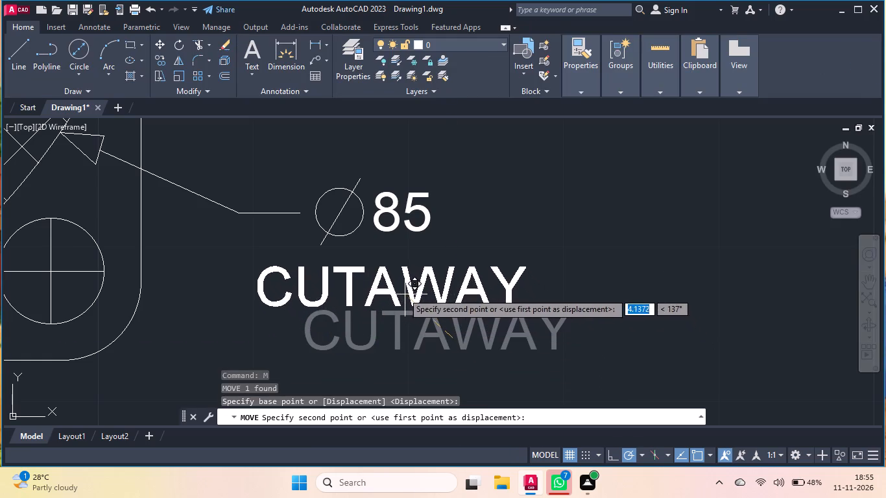
left_click(398, 288)
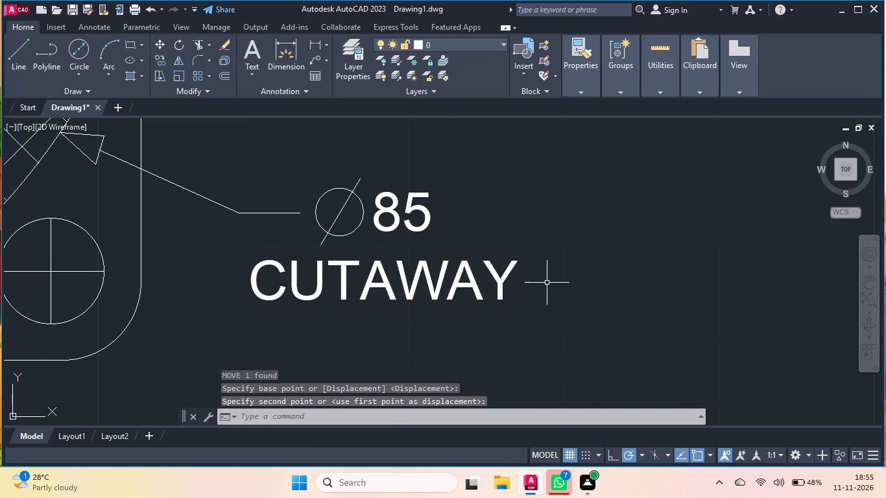
Add the text "SECTION A-A" in the gap between the flange view and the side view below it.
scroll(547, 283, "down", 5)
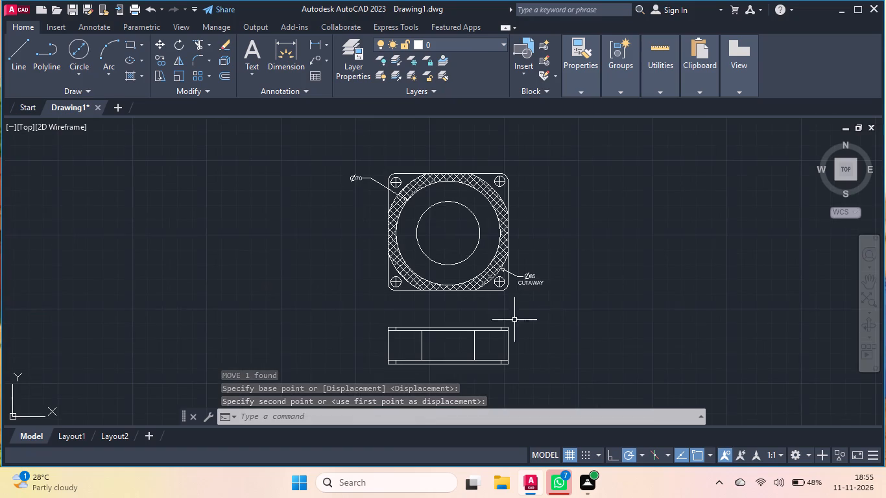
scroll(436, 338, "up", 3)
key("Return")
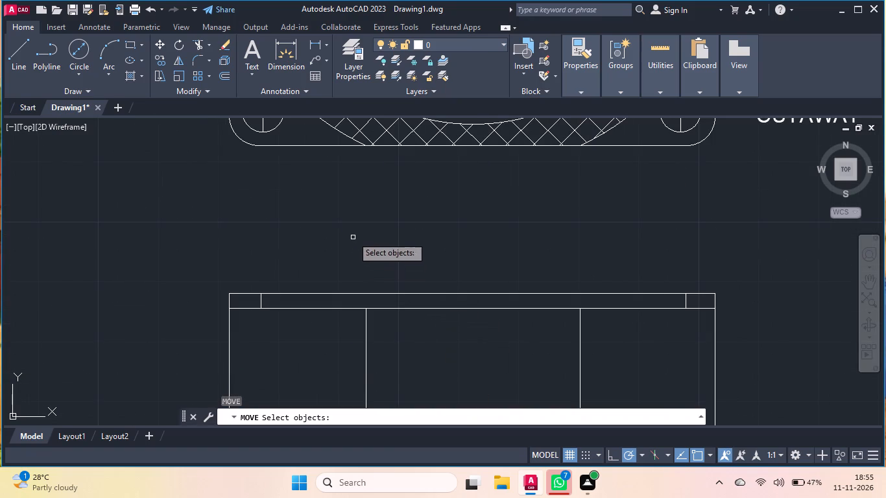
left_click(352, 230)
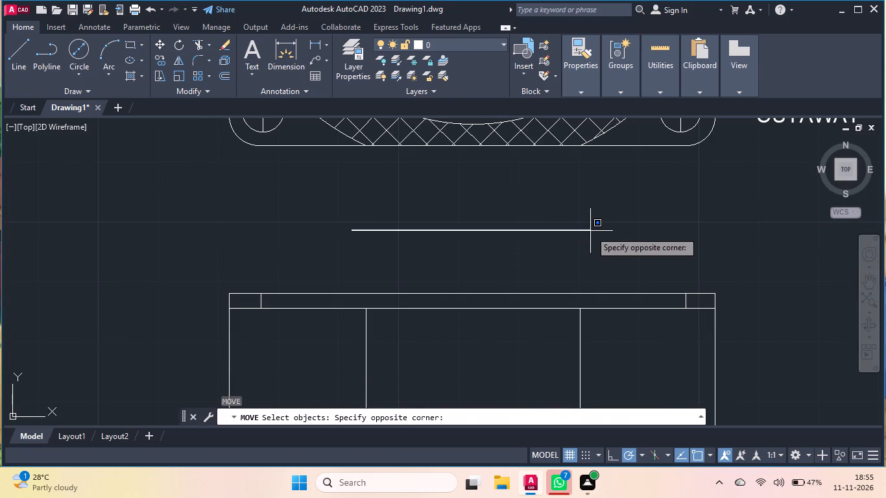
left_click(248, 50)
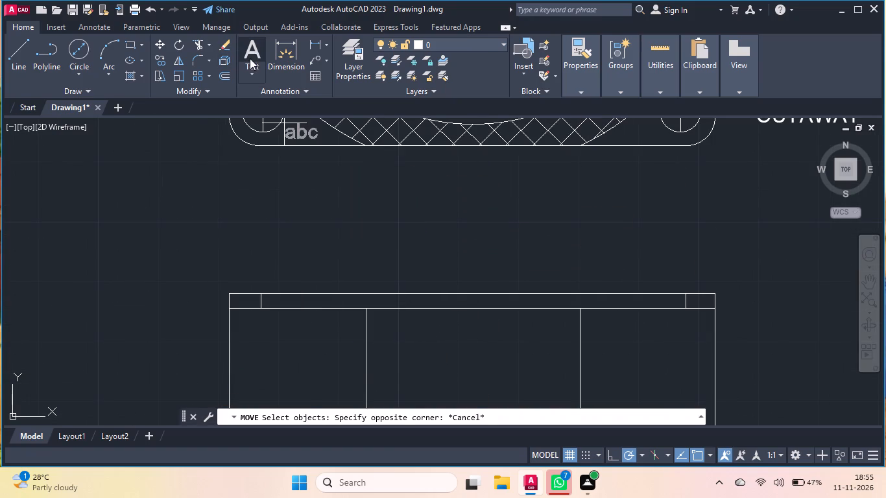
left_click(334, 215)
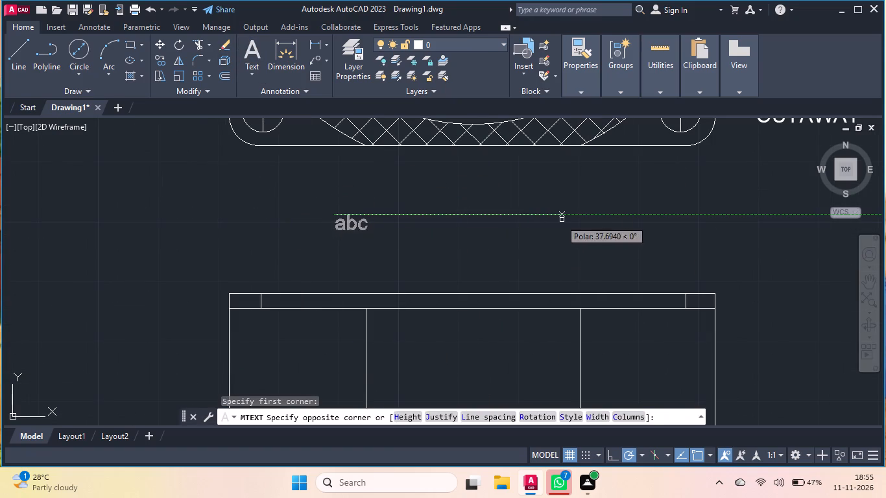
left_click(562, 220)
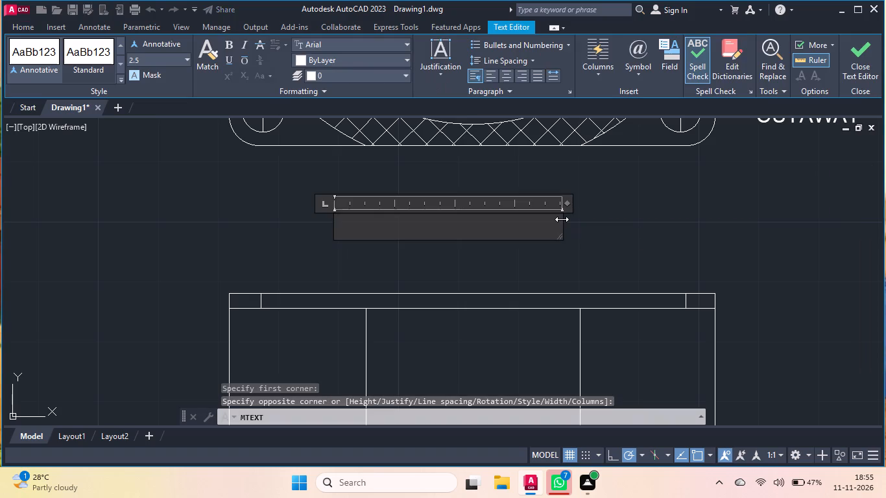
type("SECTIN")
key("BackSpace")
type("ON")
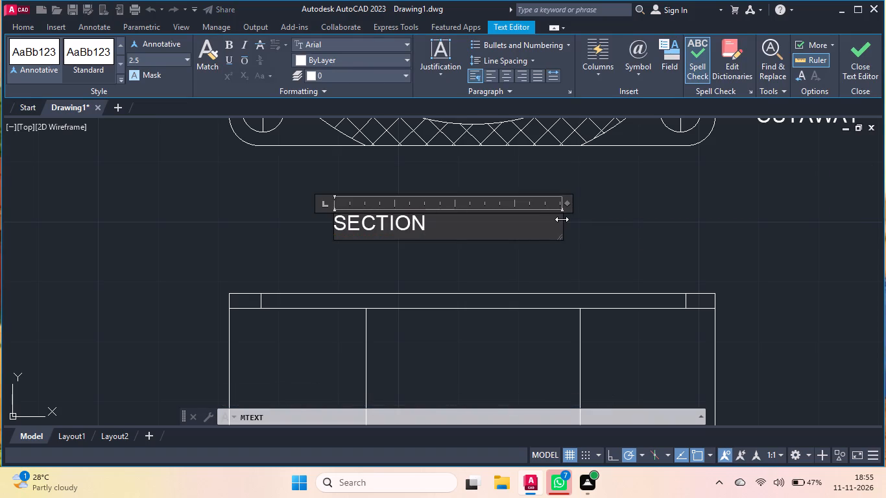
key("a")
key("BackSpace")
key("space")
type("A-A")
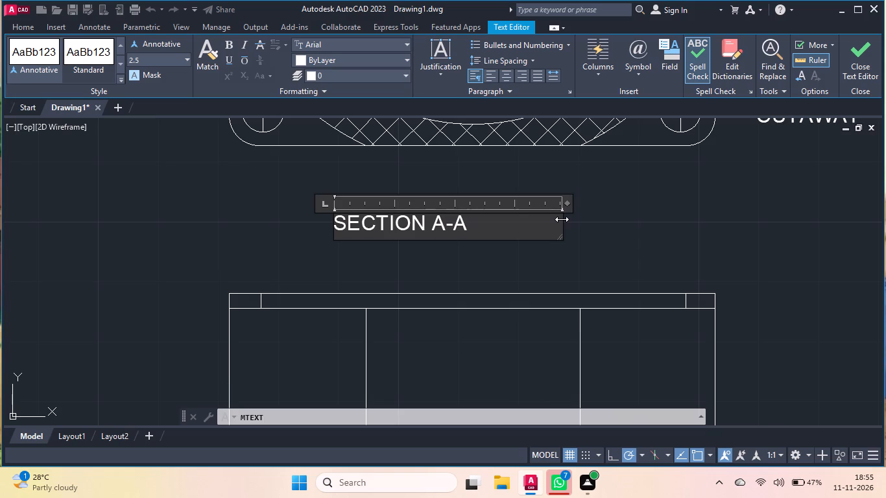
left_click(657, 224)
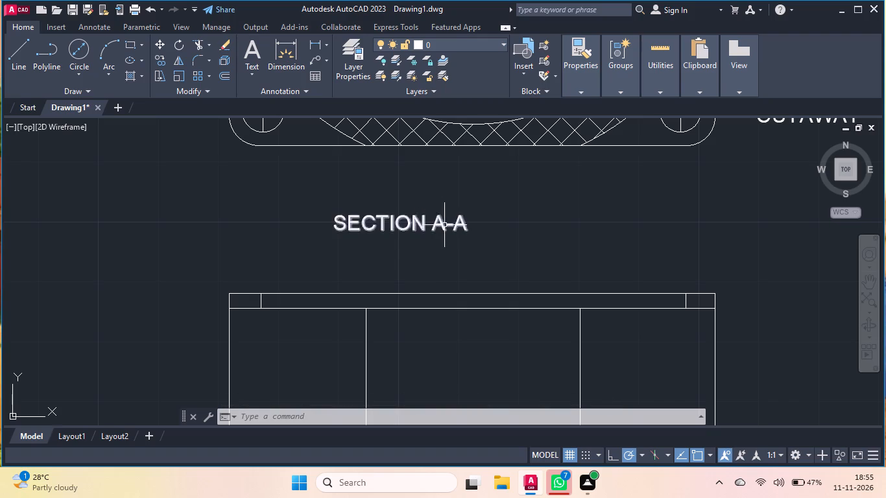
Draw two equal horizontal extension lines leftward from the side view's left edge, at the inner lines of the top and bottom plates.
scroll(444, 226, "down", 2)
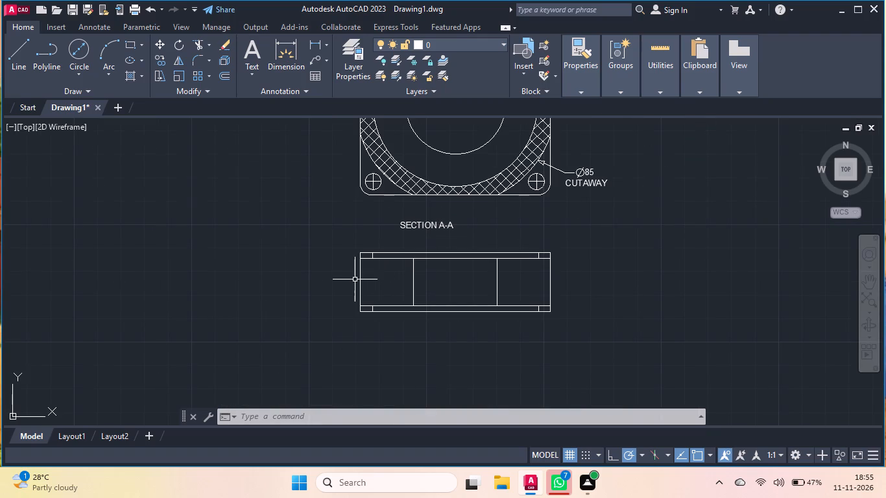
scroll(348, 277, "up", 2)
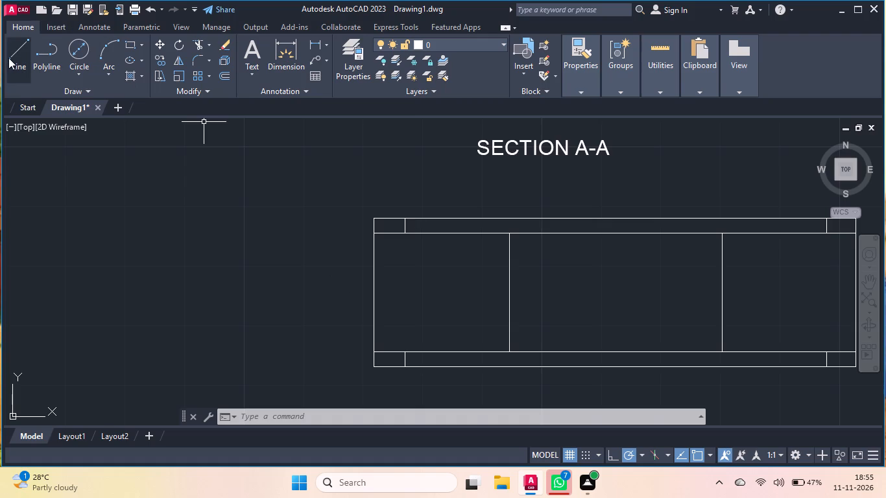
double_click(8, 58)
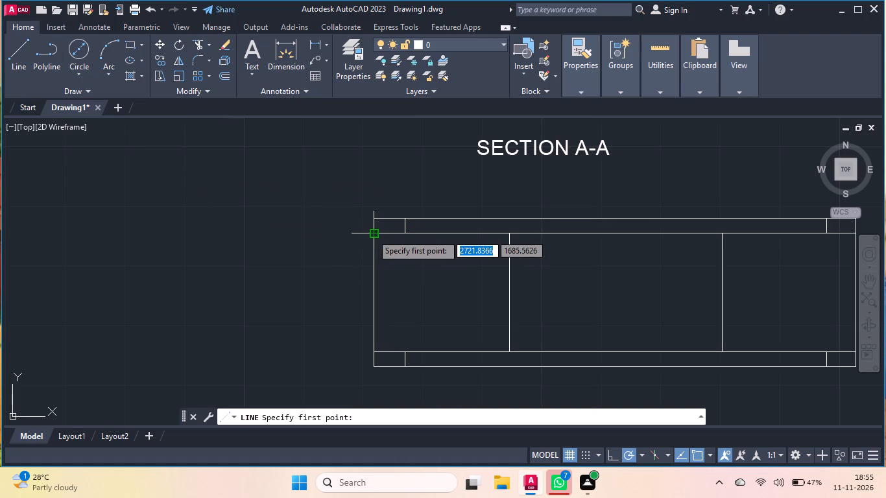
double_click(372, 234)
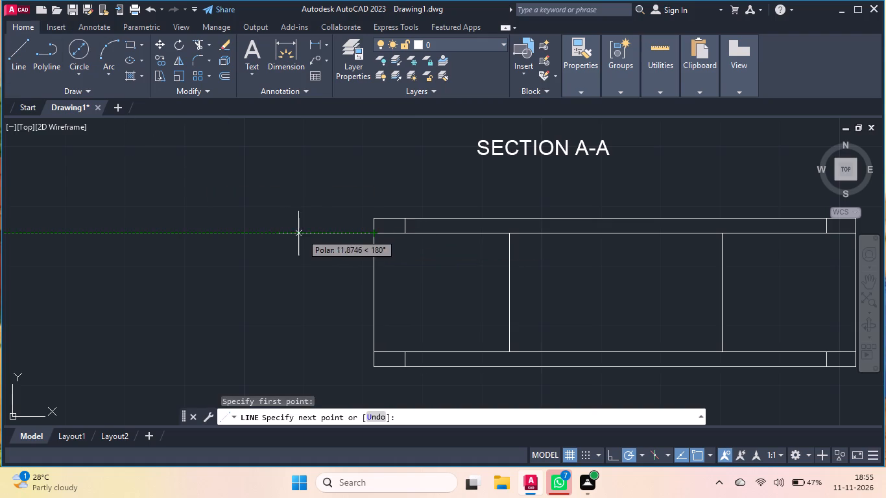
left_click(304, 235)
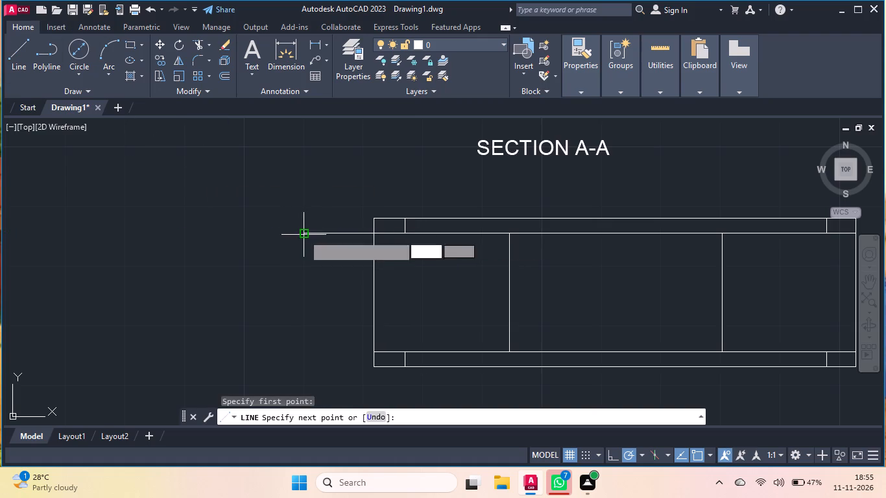
left_click(22, 51)
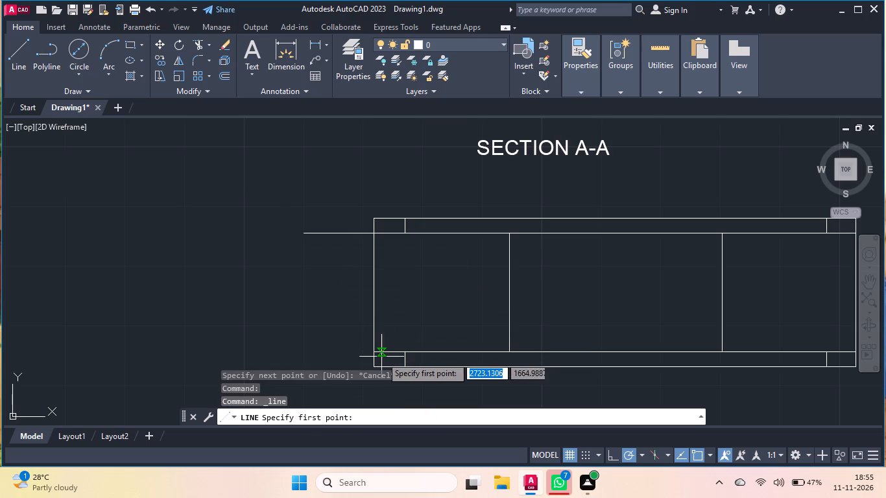
left_click(377, 353)
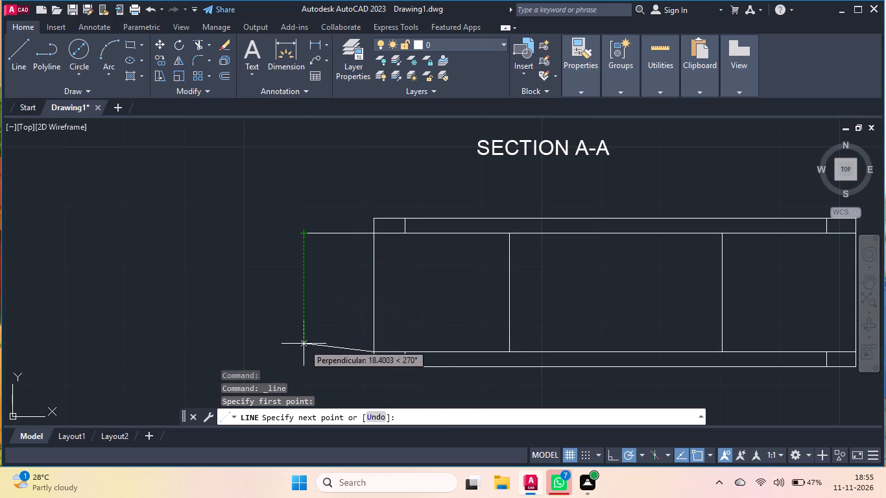
left_click(304, 350)
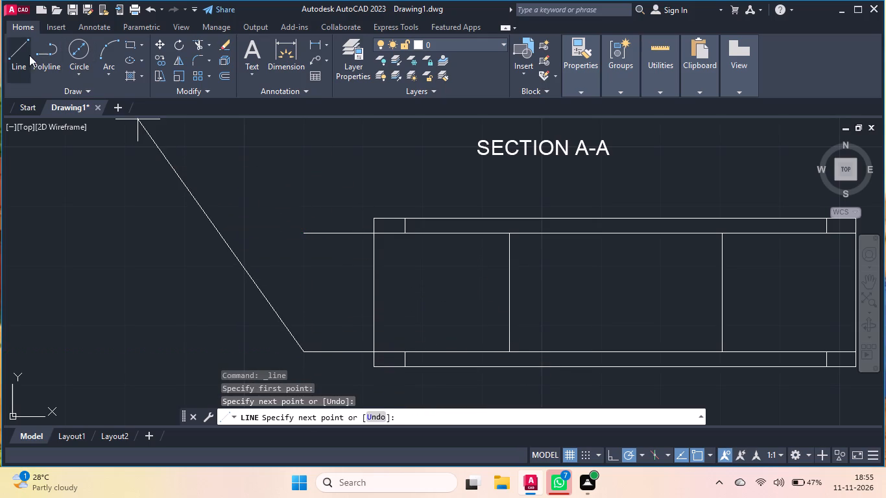
Draw a vertical dimension line between the two left extension lines as two segments, leaving a gap in the middle for text.
left_click(27, 54)
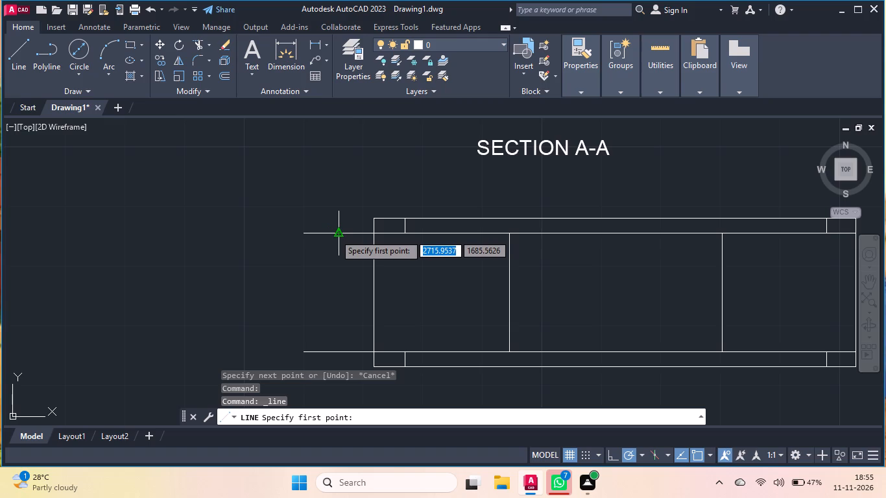
double_click(335, 233)
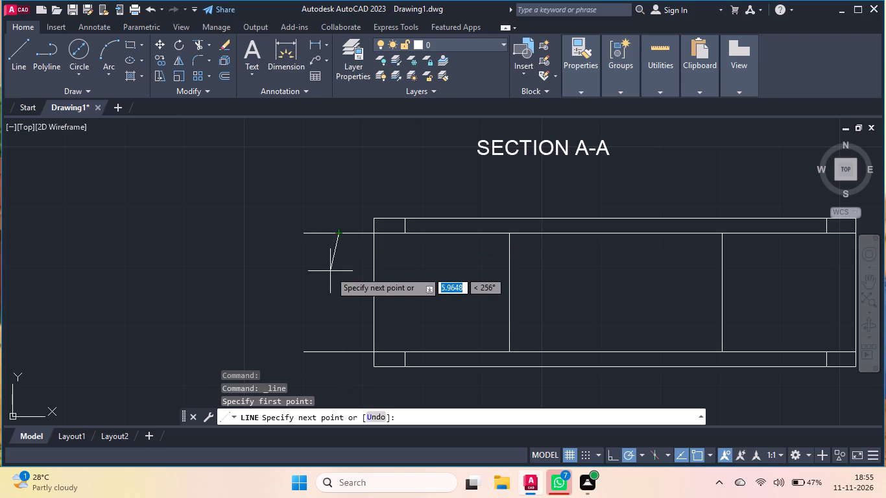
left_click(339, 282)
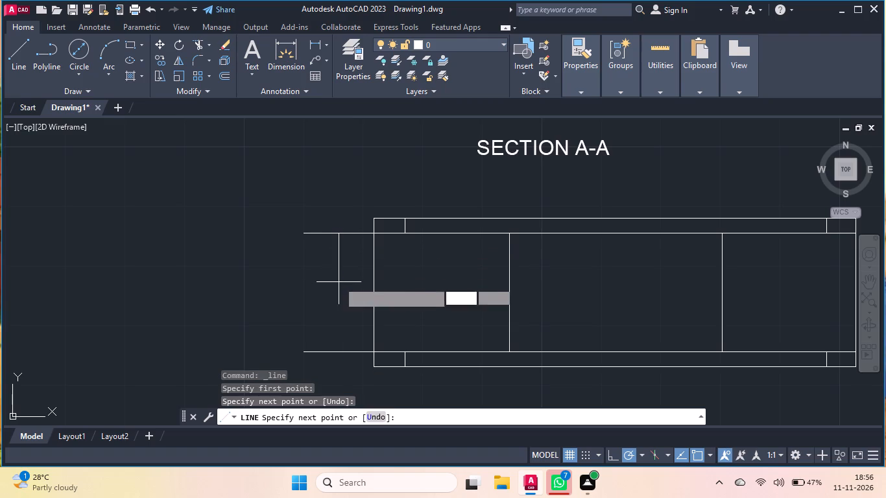
right_click(302, 275)
left_click(313, 282)
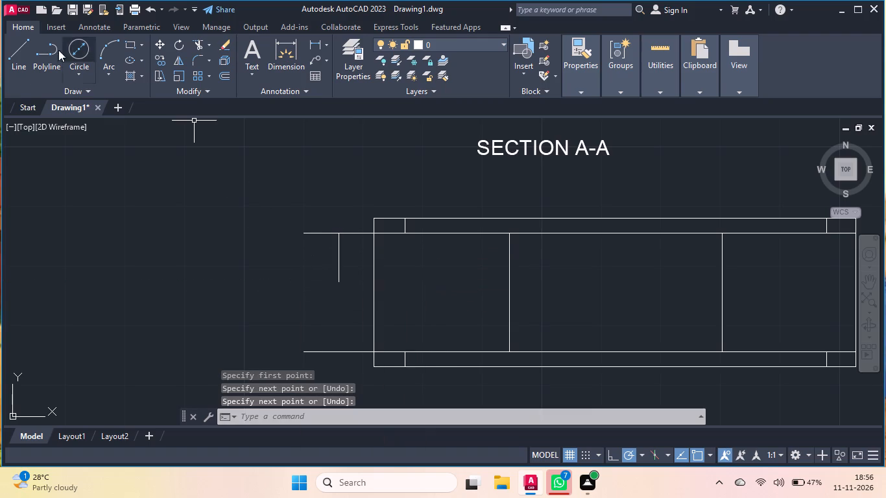
left_click(19, 51)
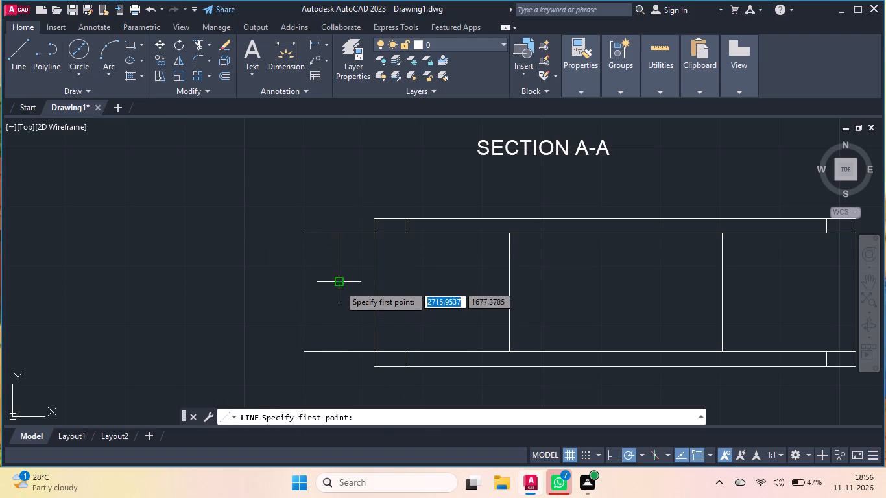
left_click(340, 313)
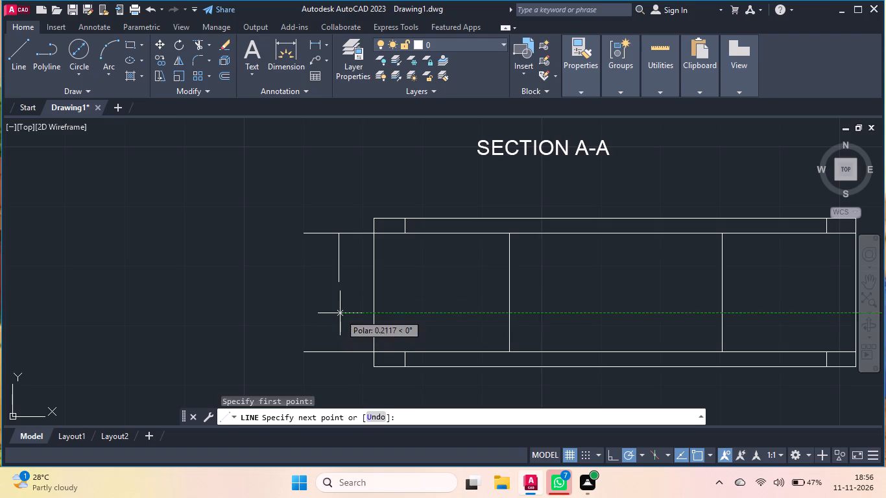
left_click(339, 351)
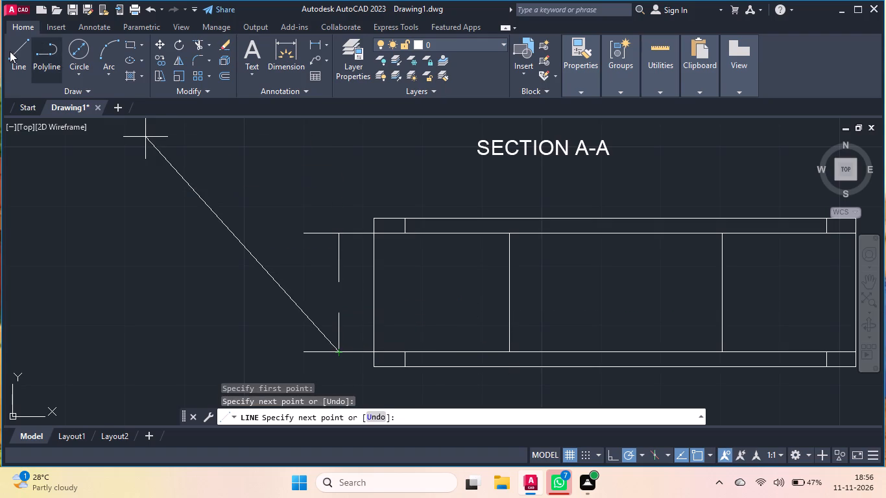
left_click(10, 51)
Add the text "20" beside the gap in the vertical dimension line.
left_click(255, 54)
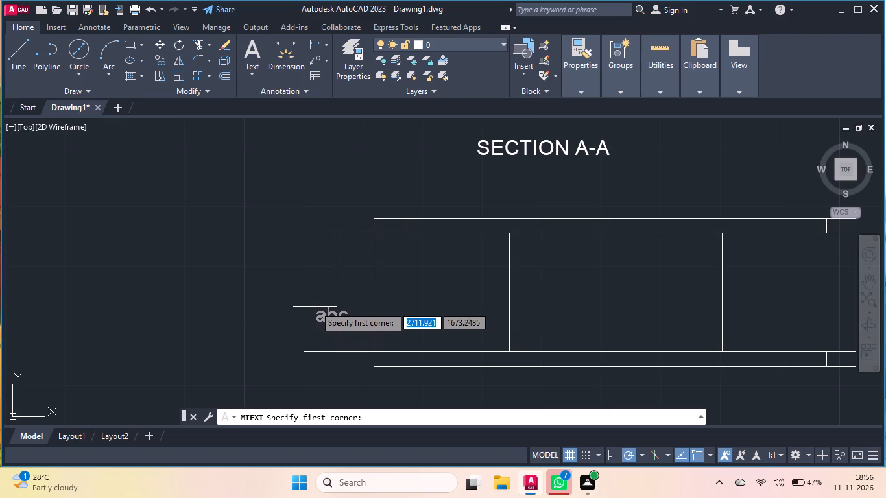
left_click(304, 288)
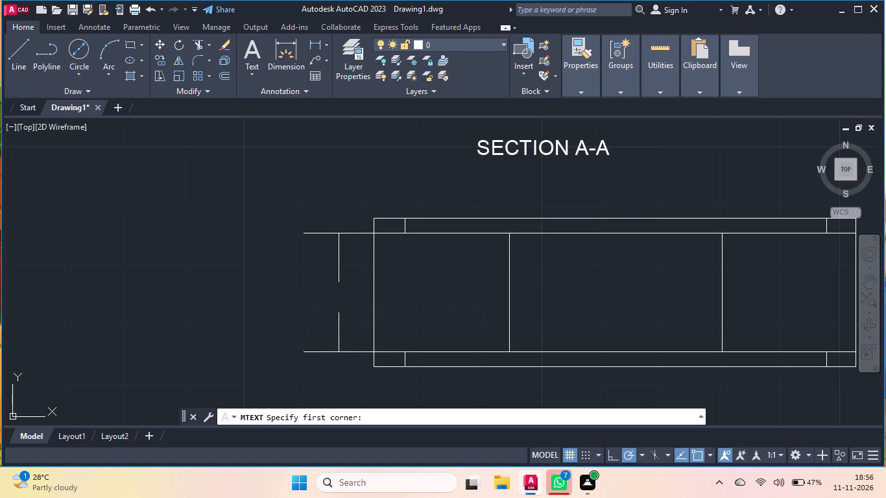
left_click(359, 289)
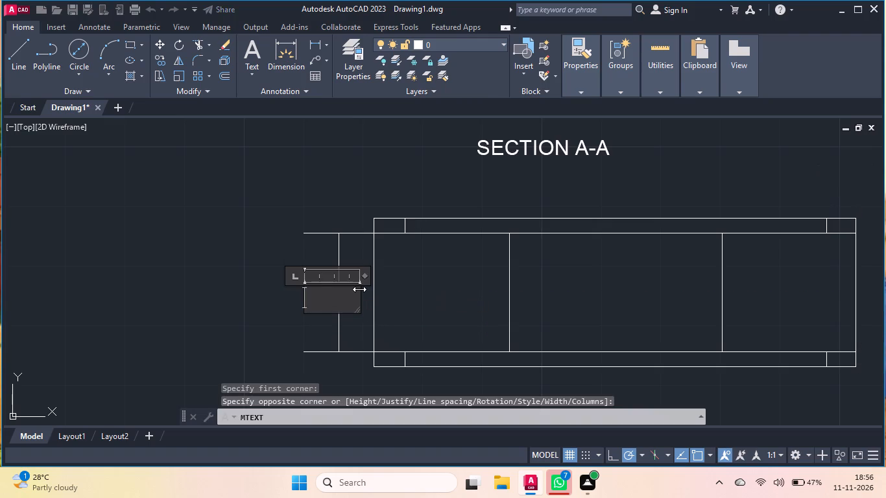
key("2")
key("0")
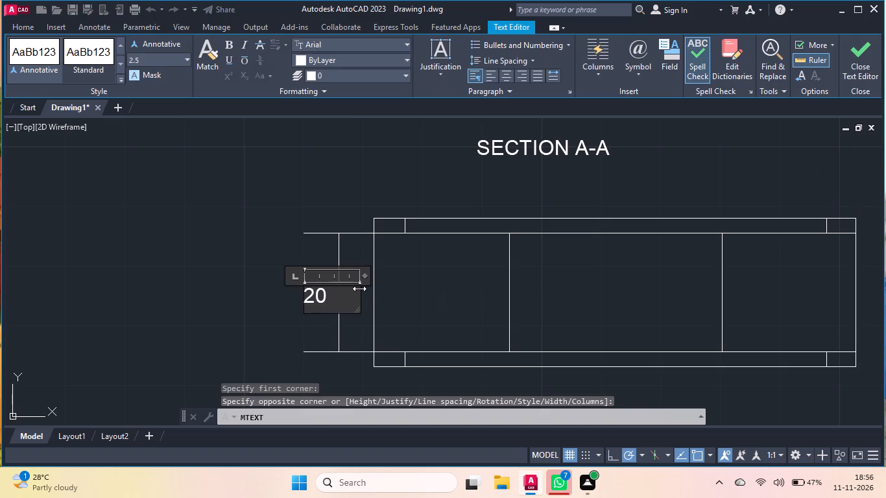
left_click(339, 196)
Move the "20" text horizontally so it sits centred in the gap of the vertical dimension line.
left_click(317, 298)
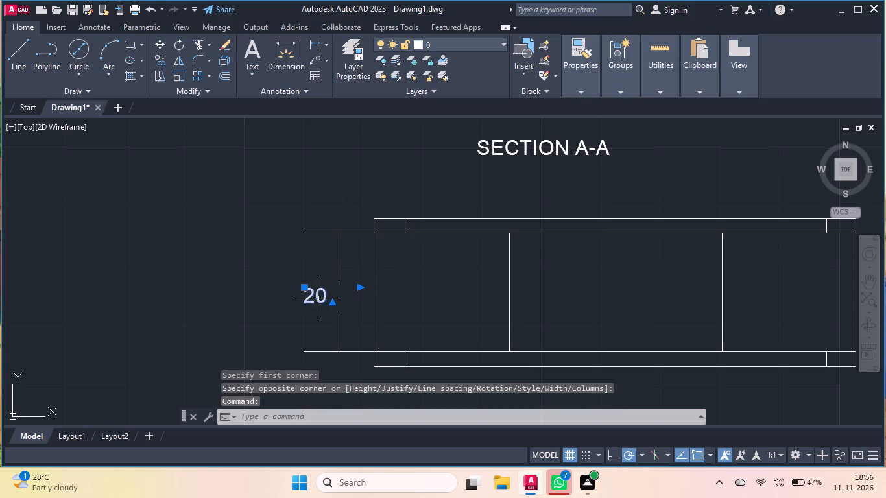
key("m")
key("Return")
left_click(317, 298)
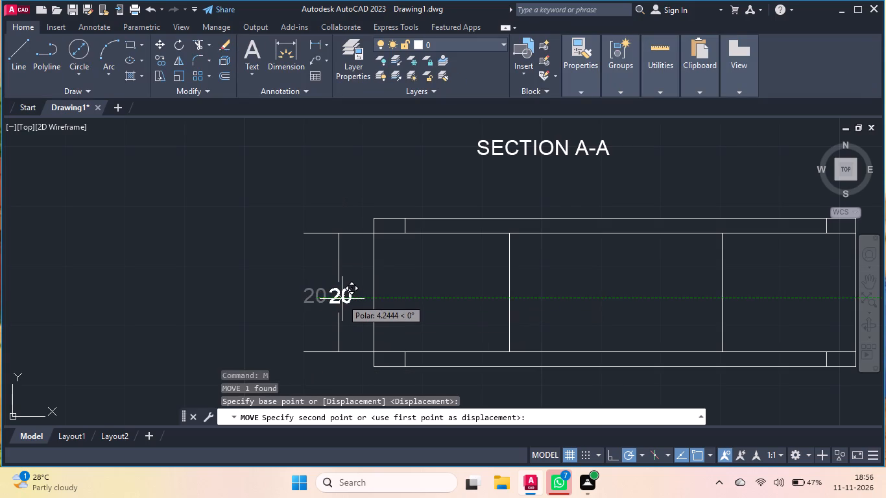
left_click(342, 299)
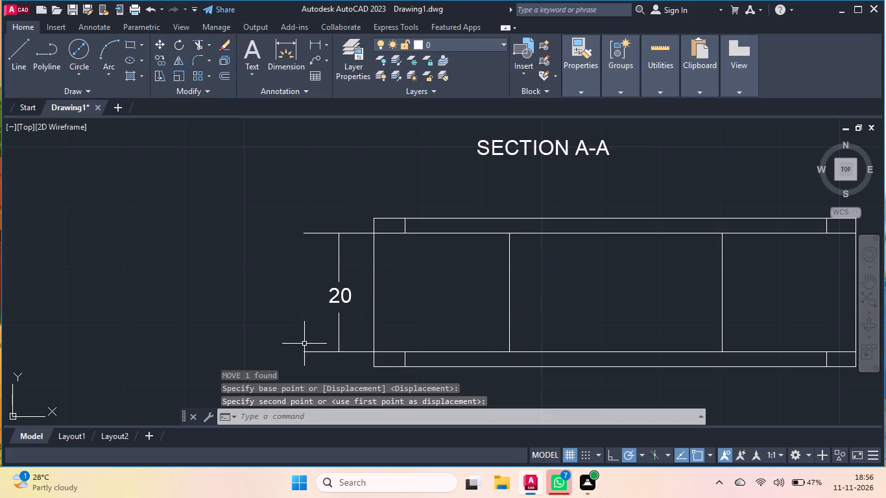
key("Return")
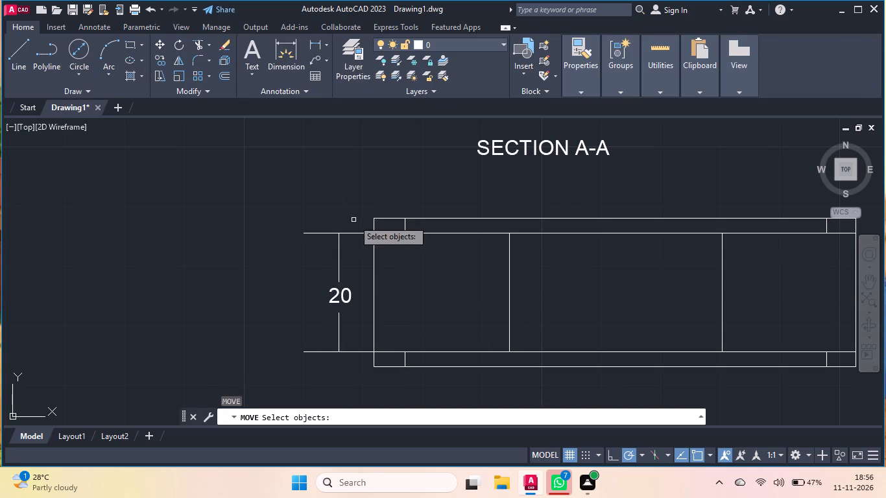
key("Return")
Draw a small closed triangular arrowhead at the top of the vertical dimension line, its tip on the upper extension line.
key("l")
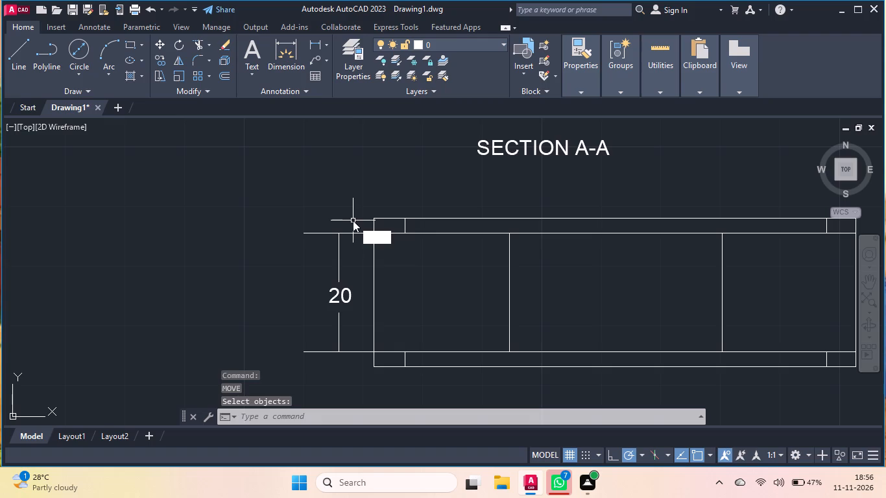
key("Return")
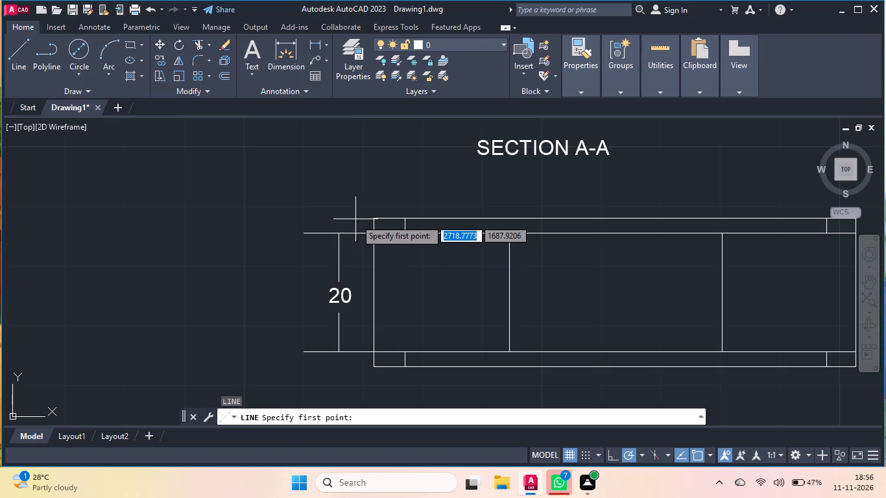
scroll(342, 254, "up", 2)
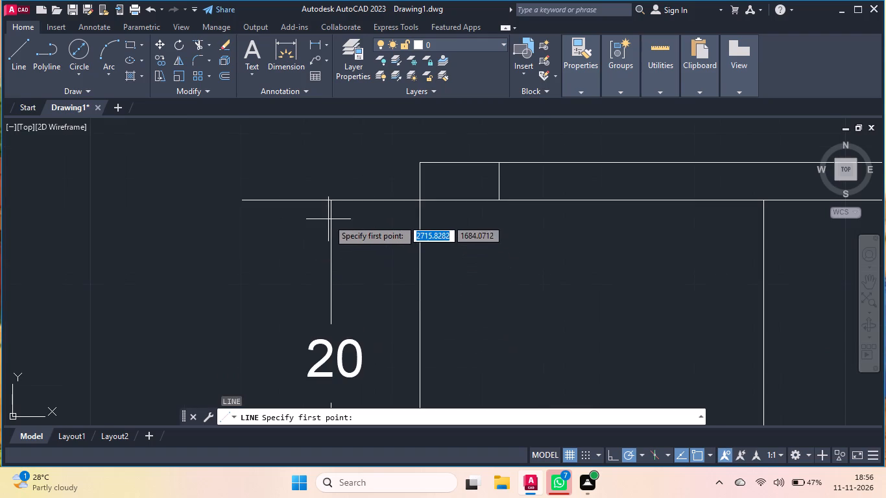
double_click(331, 203)
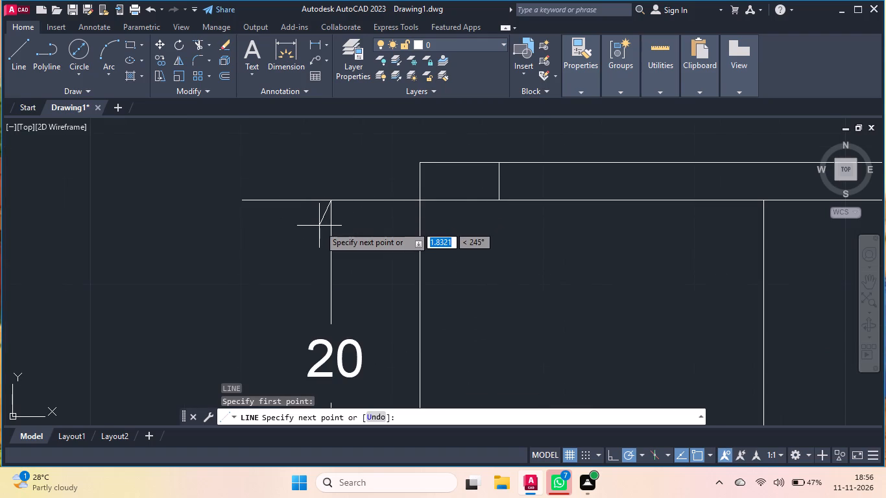
left_click(319, 226)
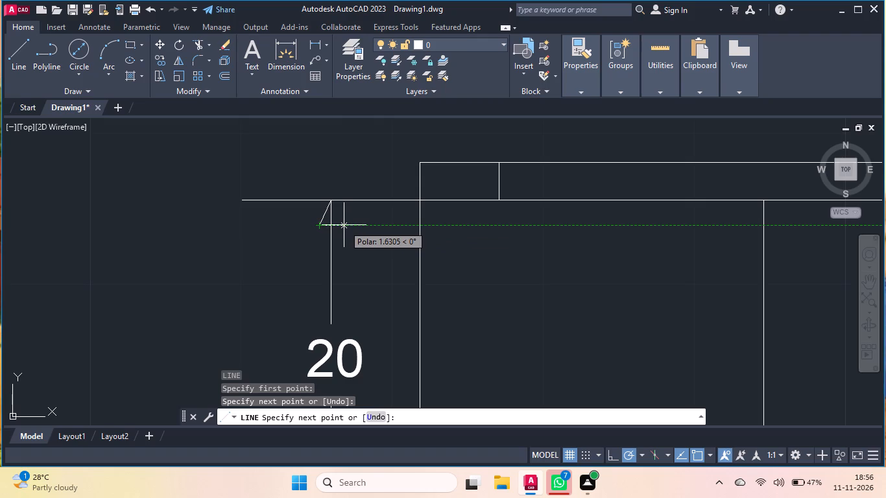
double_click(341, 225)
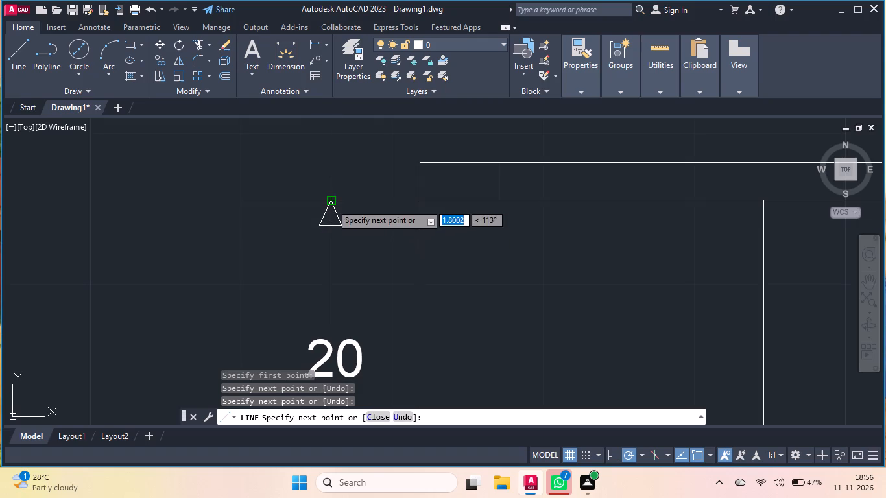
double_click(331, 203)
key("Return")
Trim away the part of the dimension line that lies inside the triangular arrowhead.
key("t")
key("r")
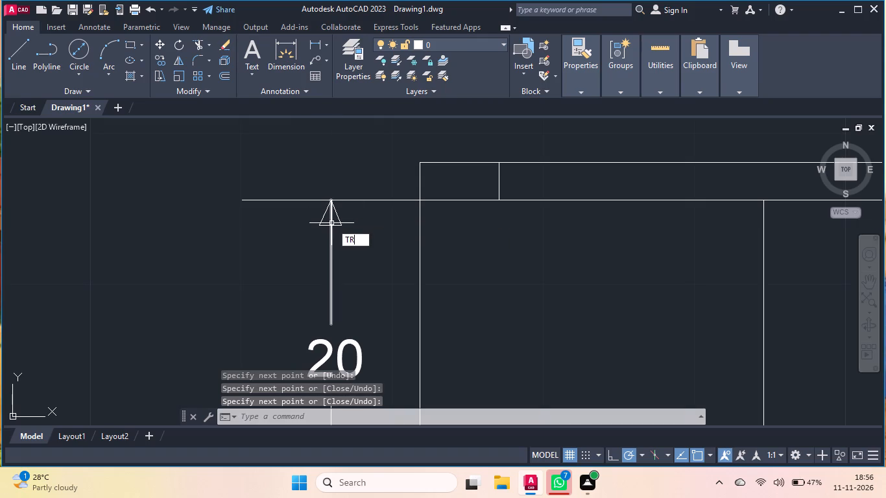
key("Return")
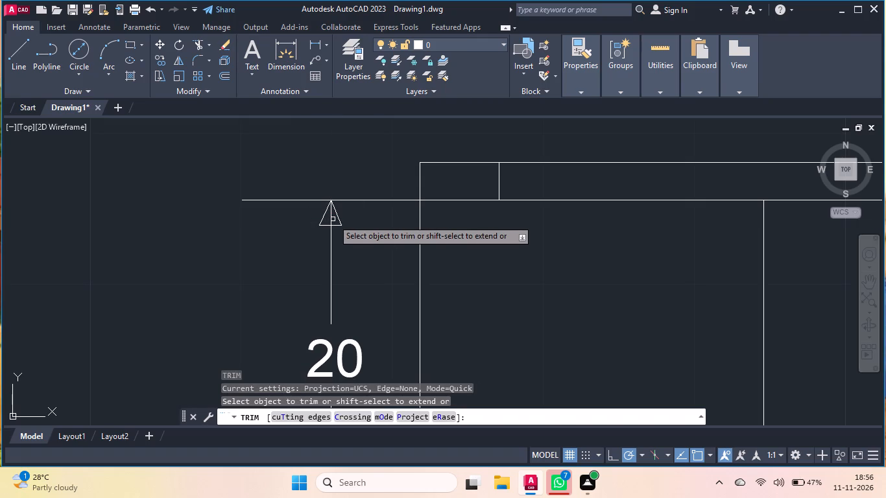
left_click(332, 218)
key("Return")
Copy the three-line arrowhead to an empty spot left of the upper extension line.
double_click(352, 213)
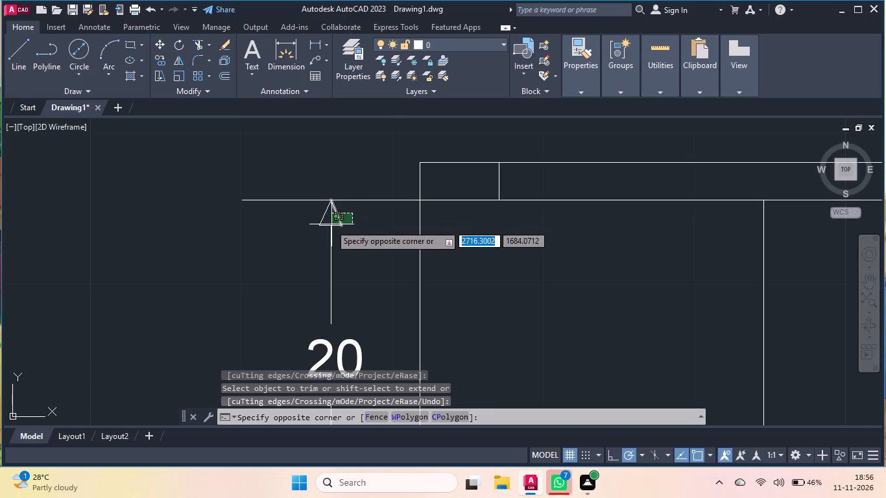
left_click(315, 224)
double_click(328, 226)
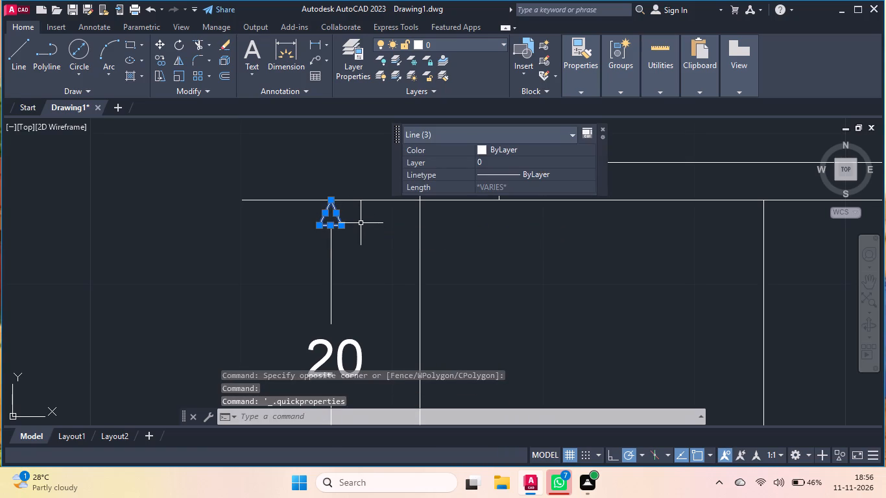
type("CO")
key("Return")
left_click(342, 224)
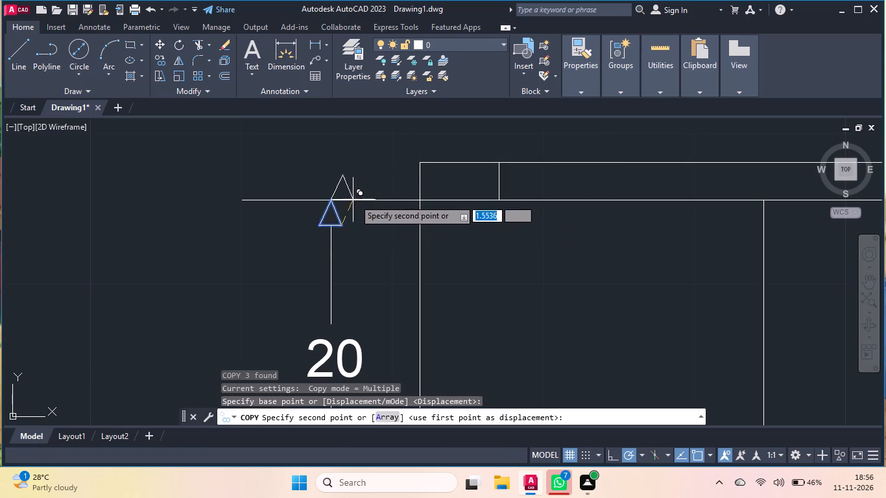
scroll(355, 198, "down", 2)
double_click(285, 203)
key("Return")
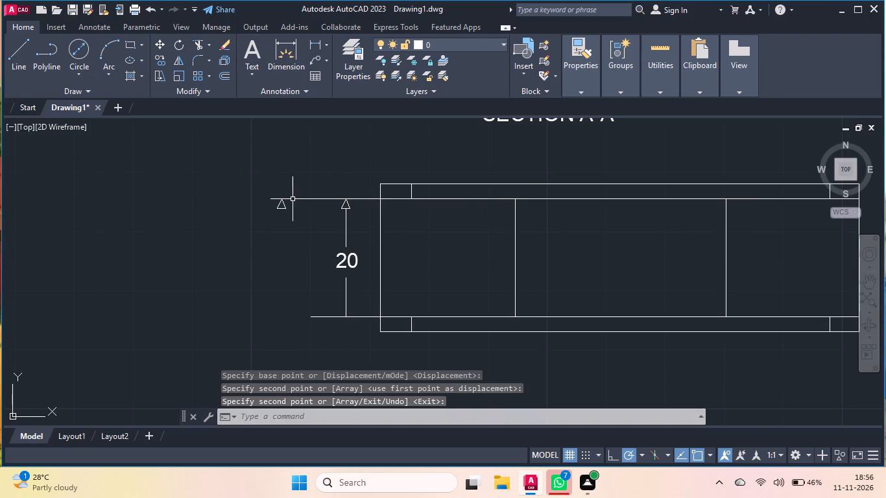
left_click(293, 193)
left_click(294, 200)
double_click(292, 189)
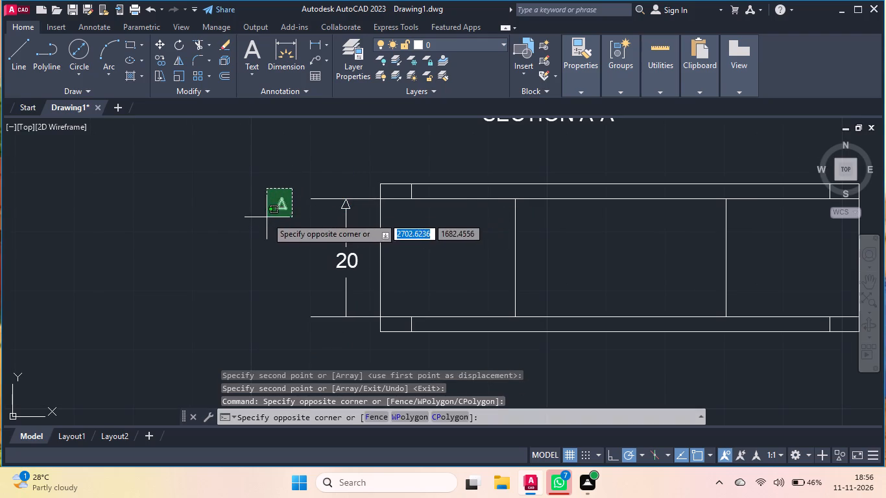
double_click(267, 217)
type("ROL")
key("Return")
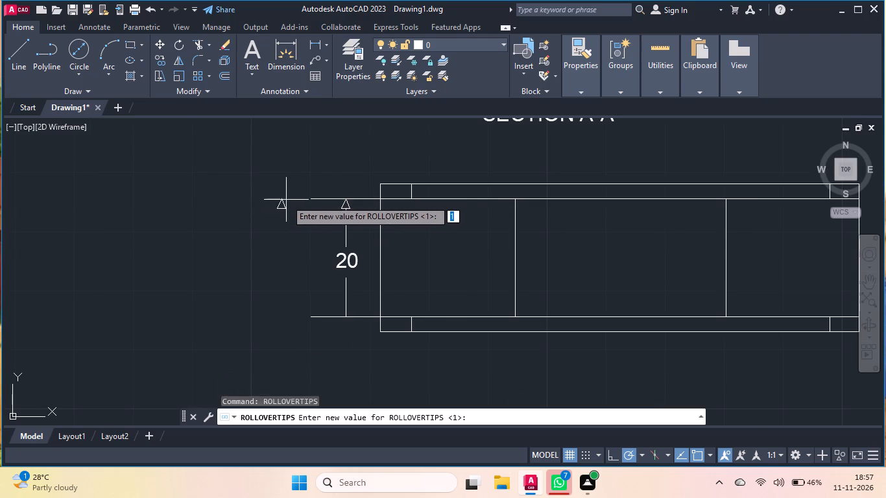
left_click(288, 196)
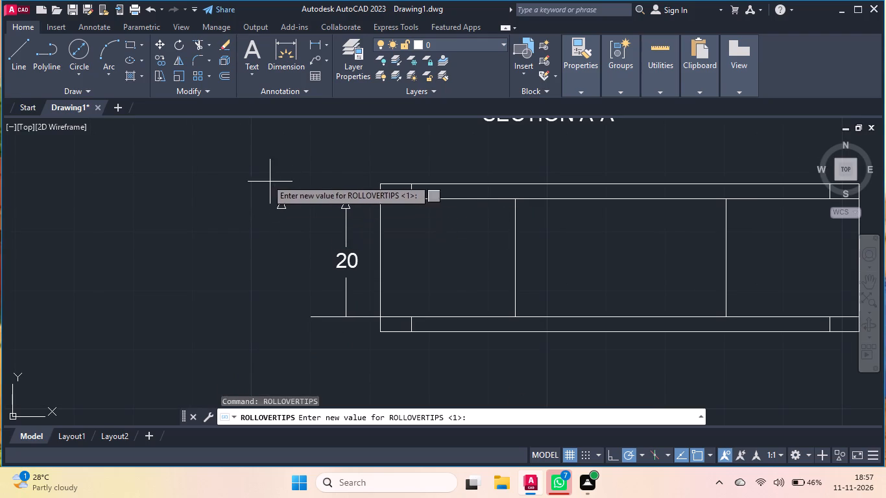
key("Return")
Rotate the copied arrowhead 180° about its tip so it points downward.
left_click(291, 193)
left_click(267, 232)
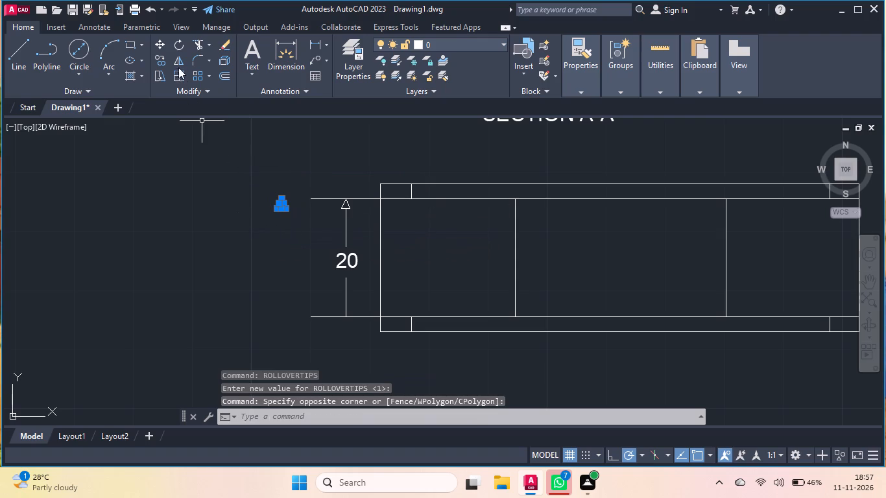
left_click(176, 43)
double_click(278, 197)
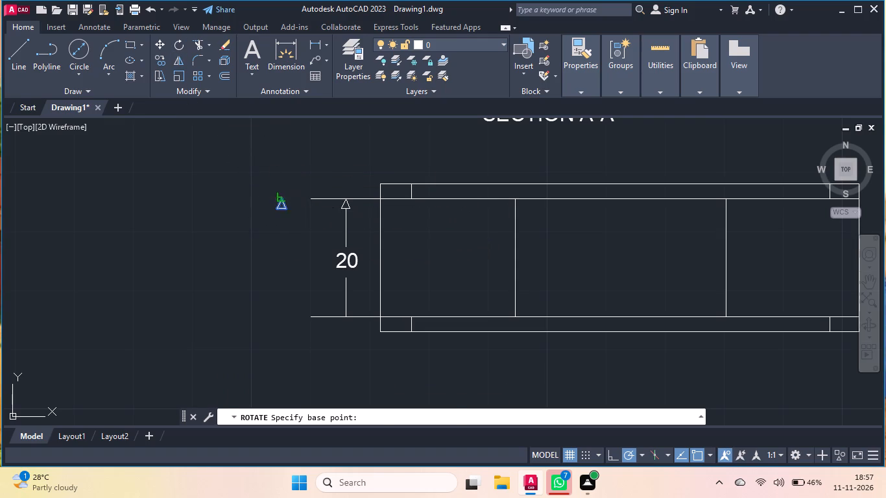
left_click(227, 198)
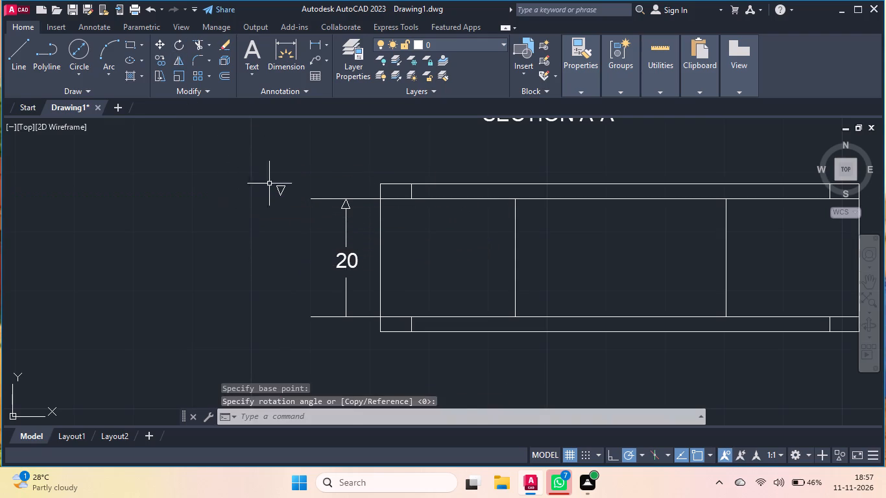
Move the downward-pointing arrowhead to the bottom of the 20 dimension line, its tip on the lower extension line.
left_click(294, 170)
left_click(255, 219)
left_click(160, 43)
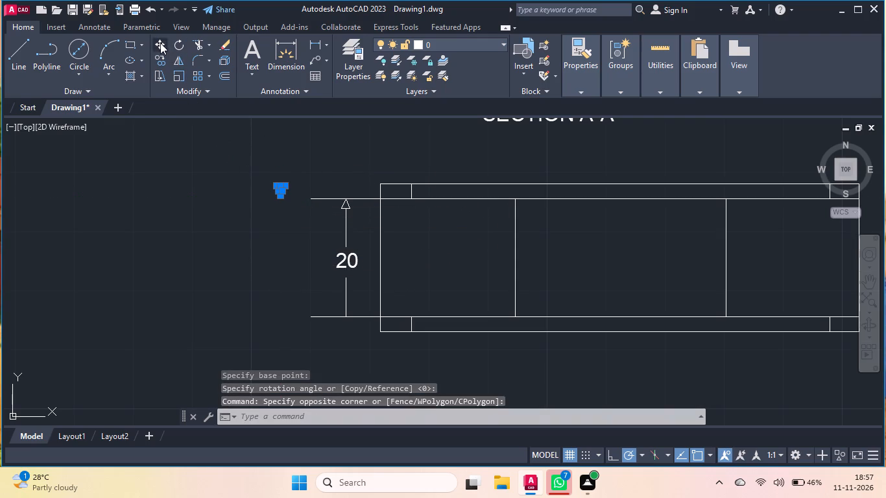
double_click(278, 200)
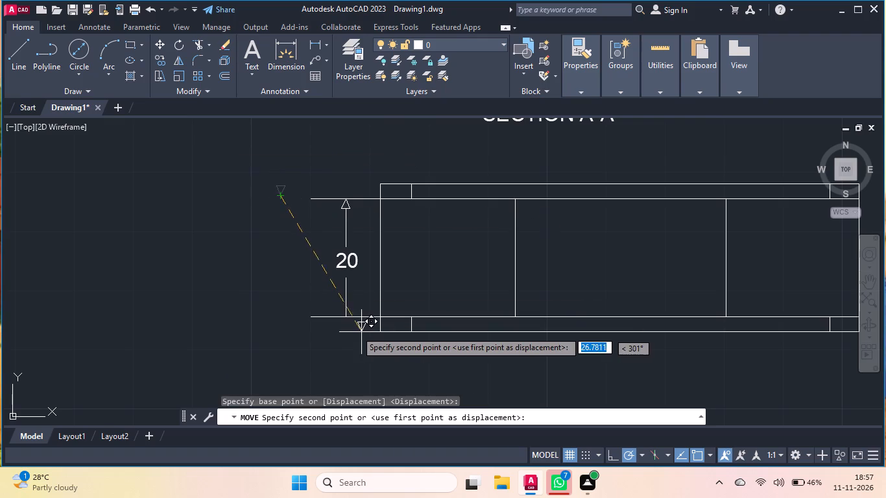
scroll(350, 329, "up", 4)
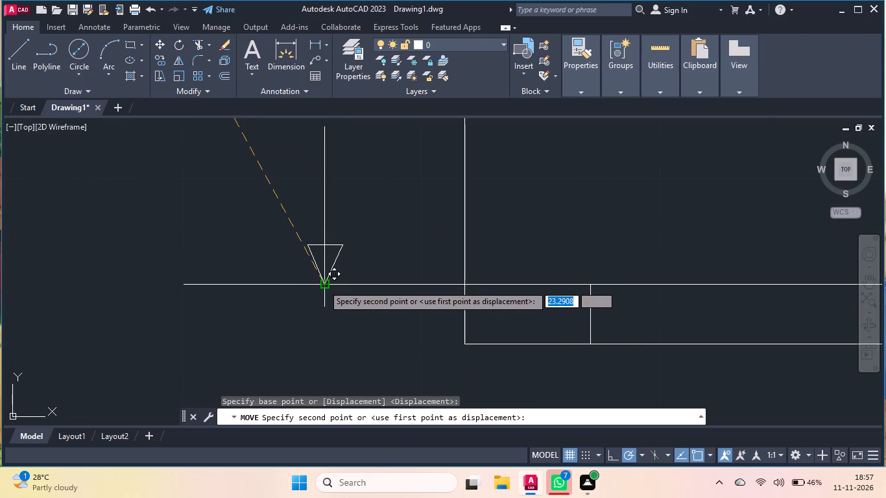
left_click(323, 285)
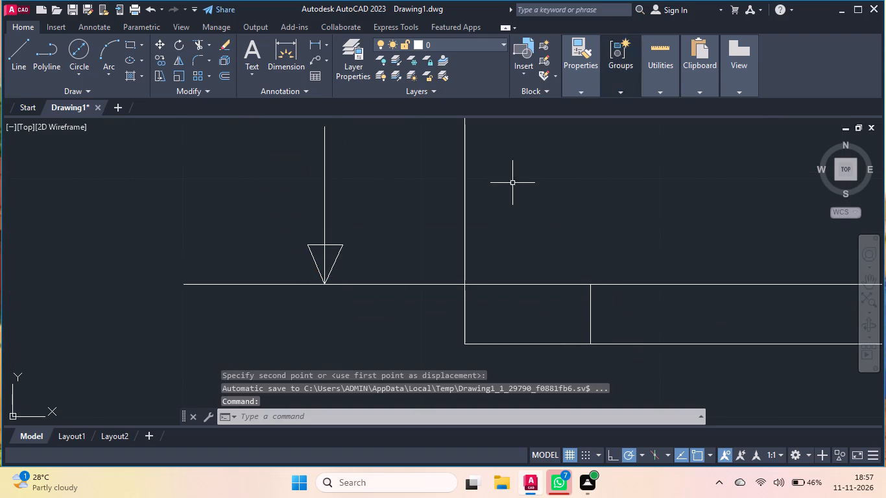
Trim away the part of the dimension line that lies inside the lower triangular arrowhead.
left_click(198, 47)
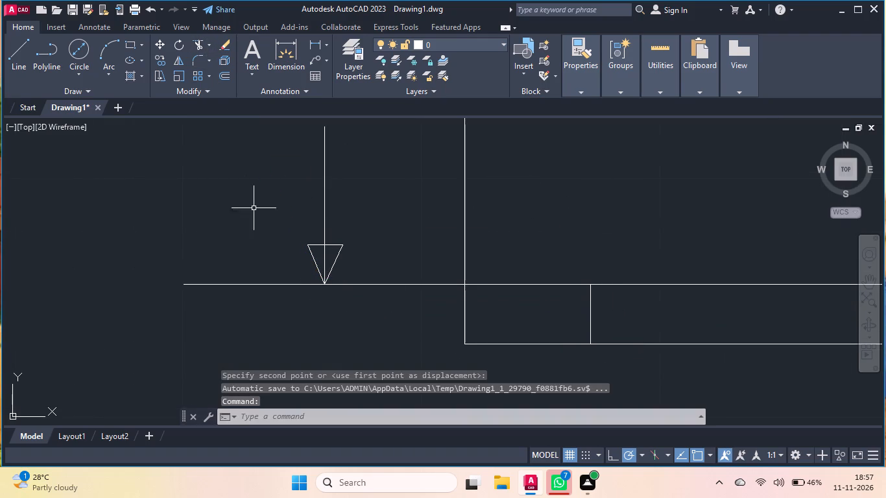
left_click(188, 46)
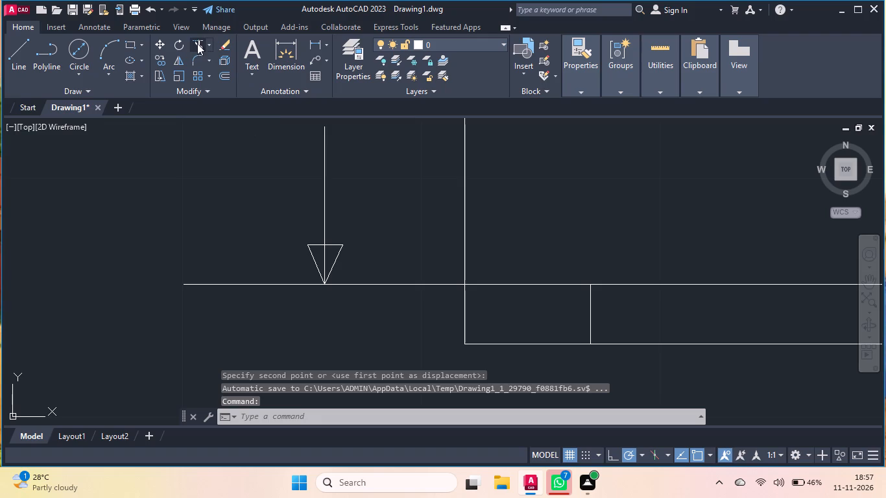
left_click(195, 42)
left_click(324, 258)
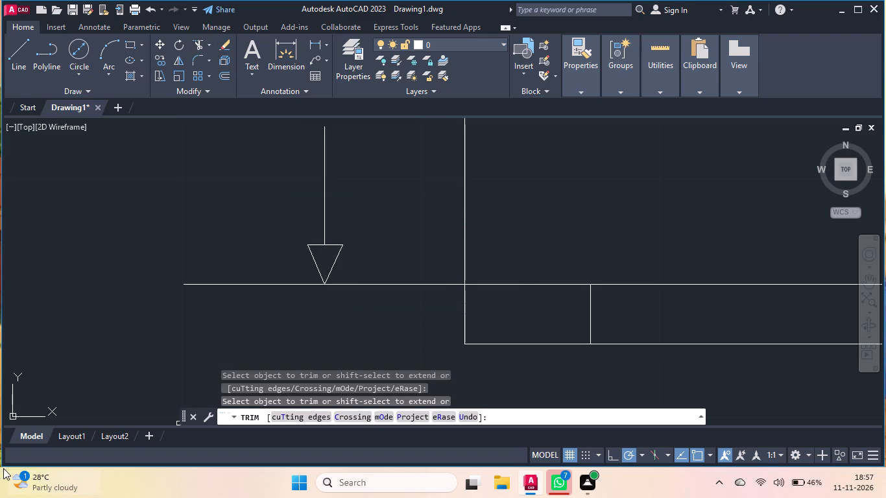
Draw an L-shaped line starting above the side view's upper-left corner, going straight down between dimension and outline, and rightward across the left edge.
scroll(167, 335, "down", 2)
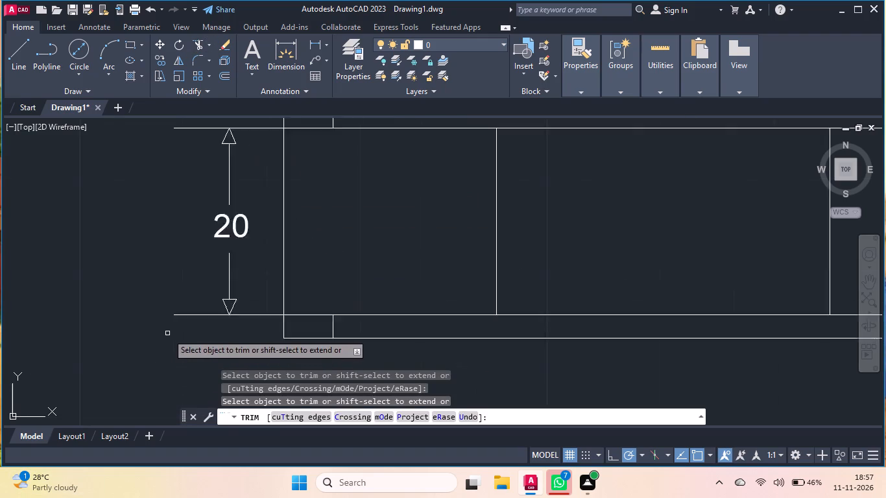
scroll(167, 333, "down", 1)
scroll(246, 171, "up", 1)
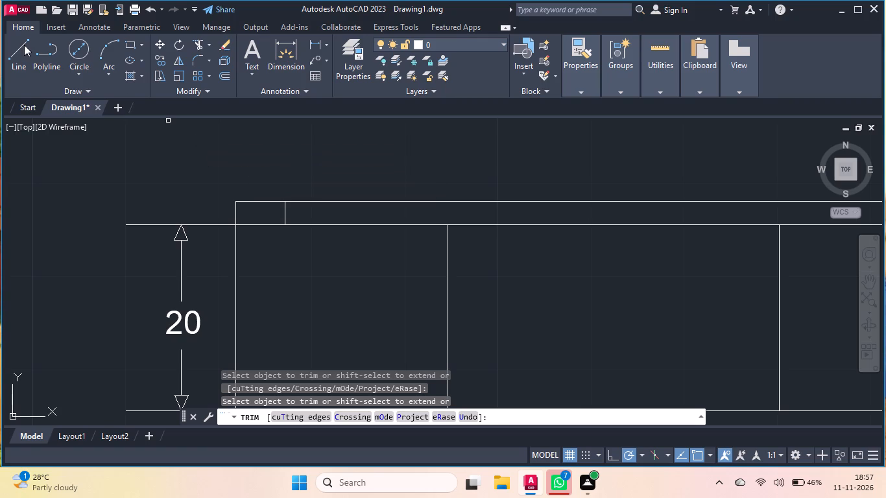
triple_click(23, 45)
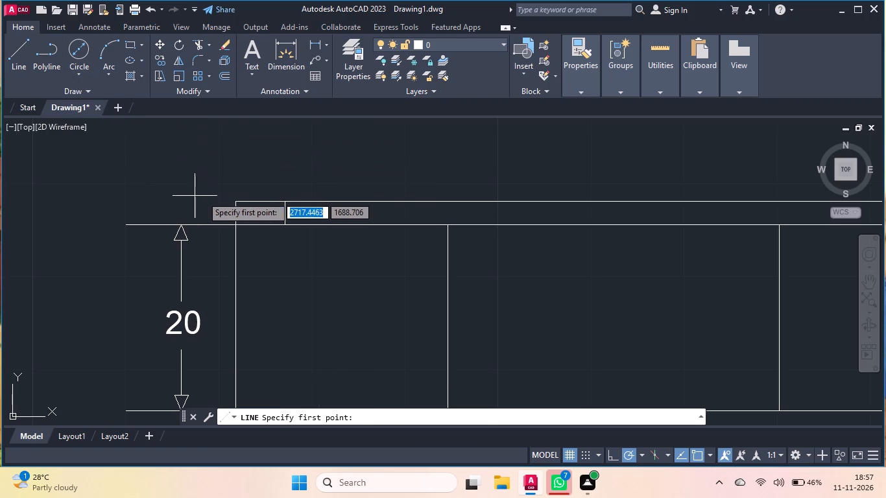
double_click(207, 190)
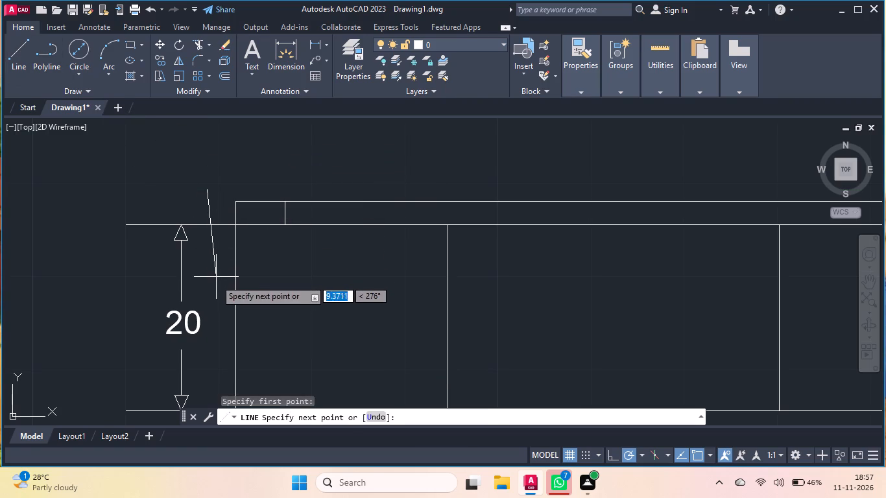
double_click(208, 284)
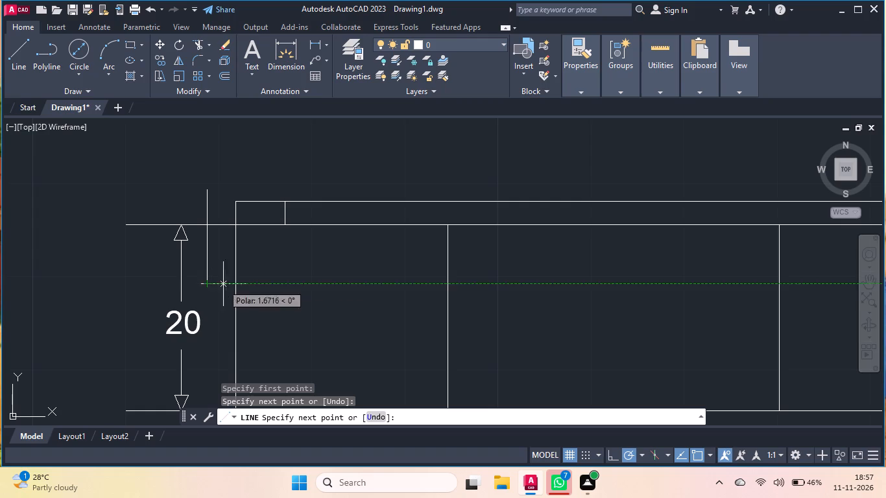
left_click(253, 285)
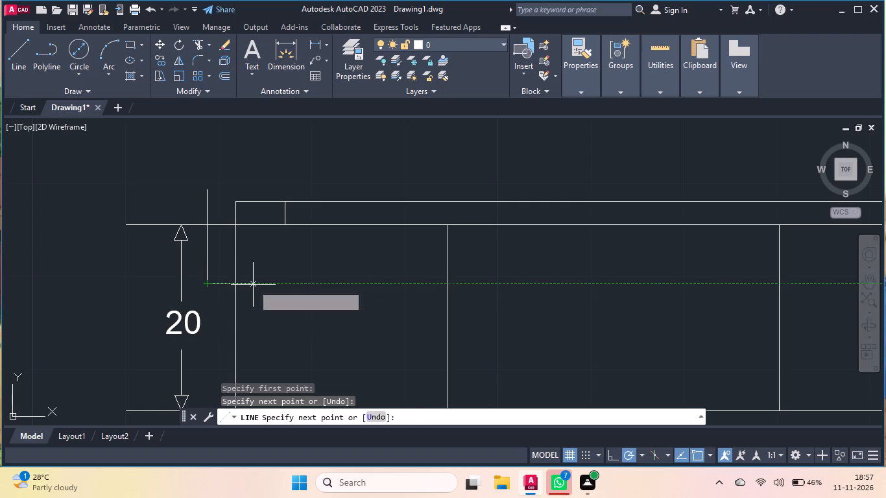
key("space")
Continue the horizontal leg rightward inside the side view with two short dashes and one longer dash, separated by small gaps.
key("space")
scroll(269, 284, "up", 2)
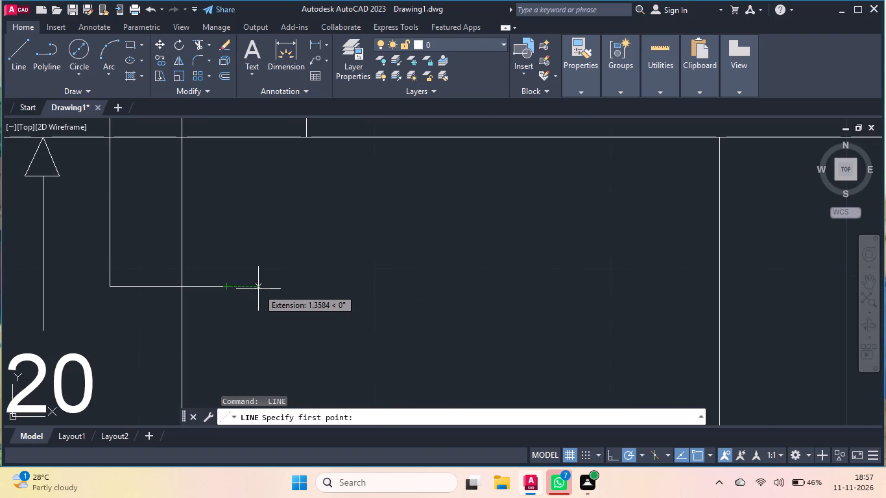
left_click(258, 289)
double_click(289, 286)
key("space")
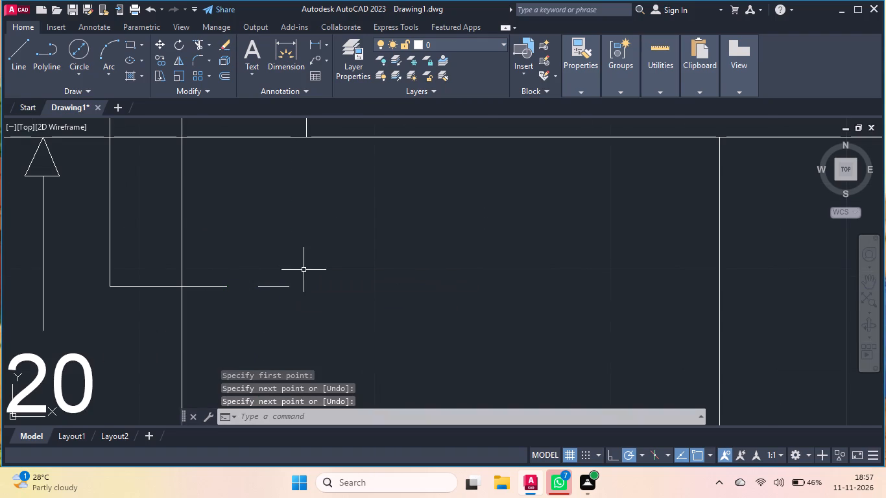
key("space")
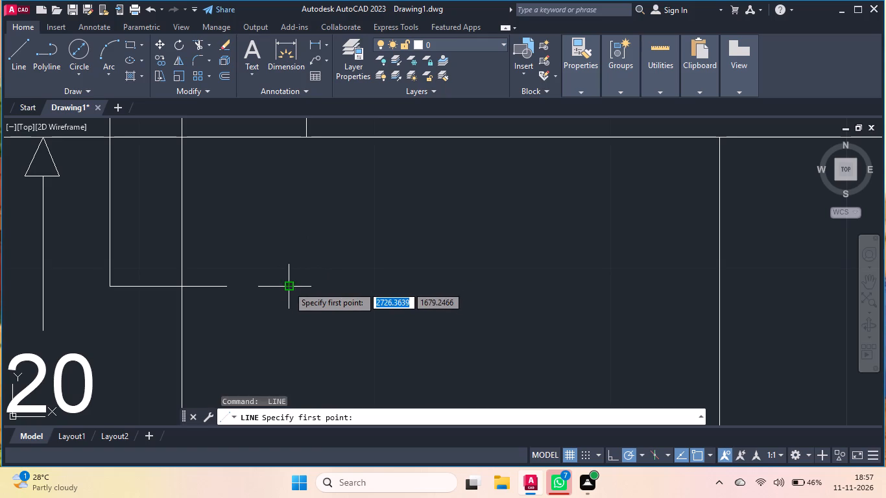
left_click(311, 285)
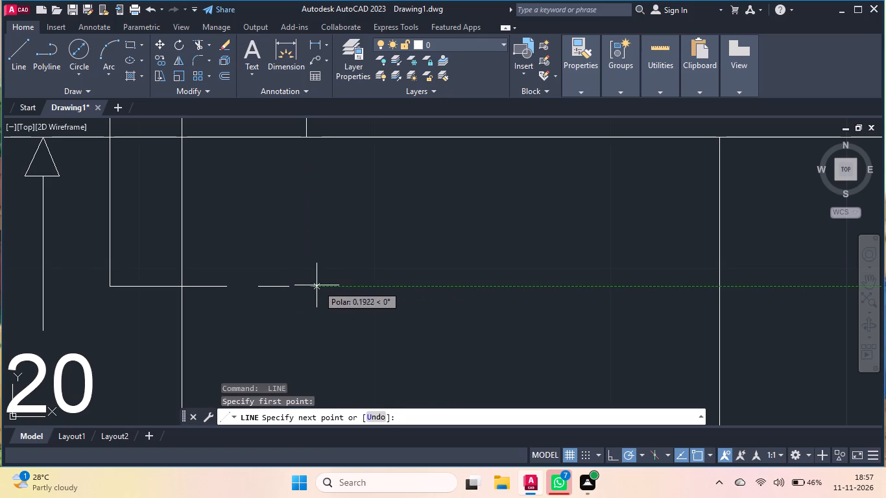
left_click(340, 286)
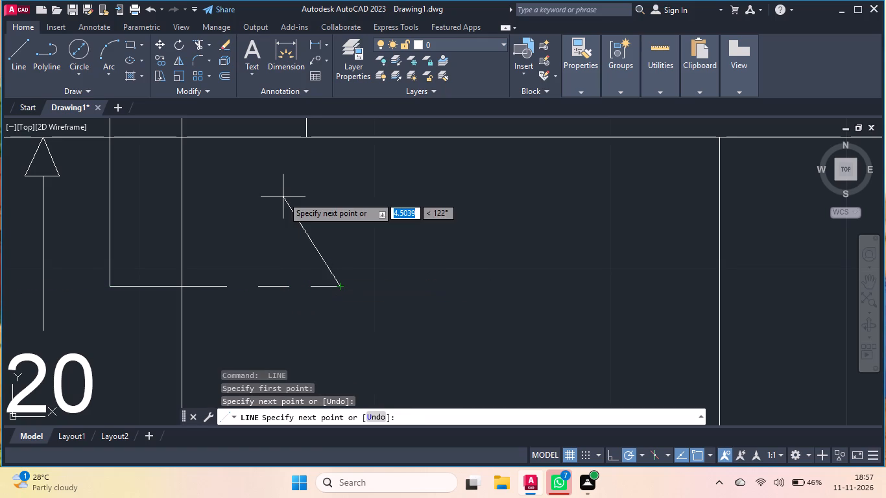
key("space")
key("space")
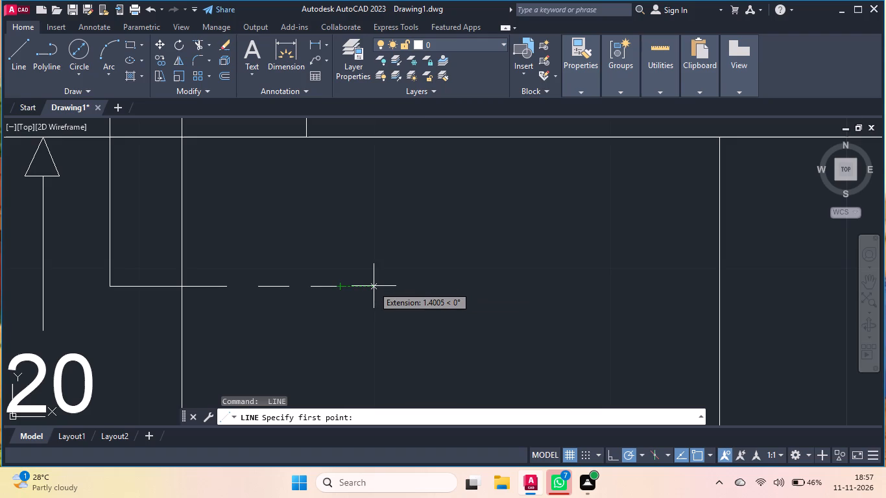
left_click(374, 286)
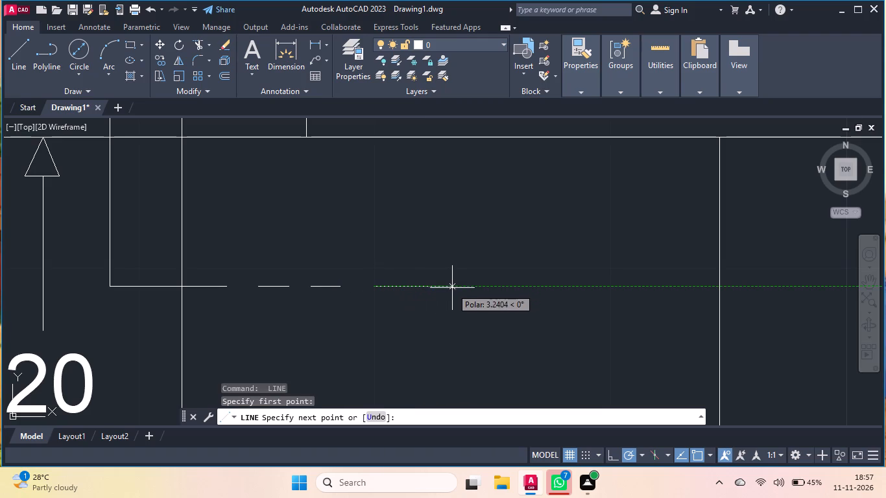
left_click(477, 281)
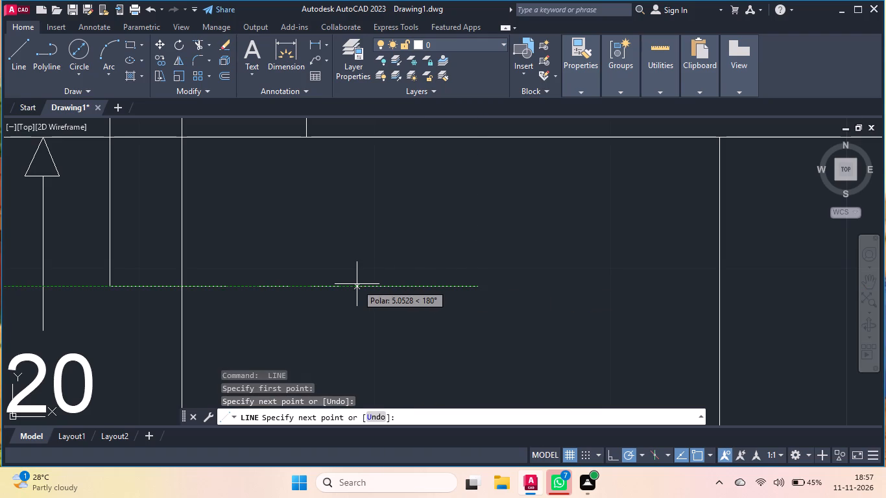
key("space")
Copy the three dashes repeatedly rightward along the same horizontal line, the last set offset about 82 units, extending past the side view's right edge.
left_click(488, 255)
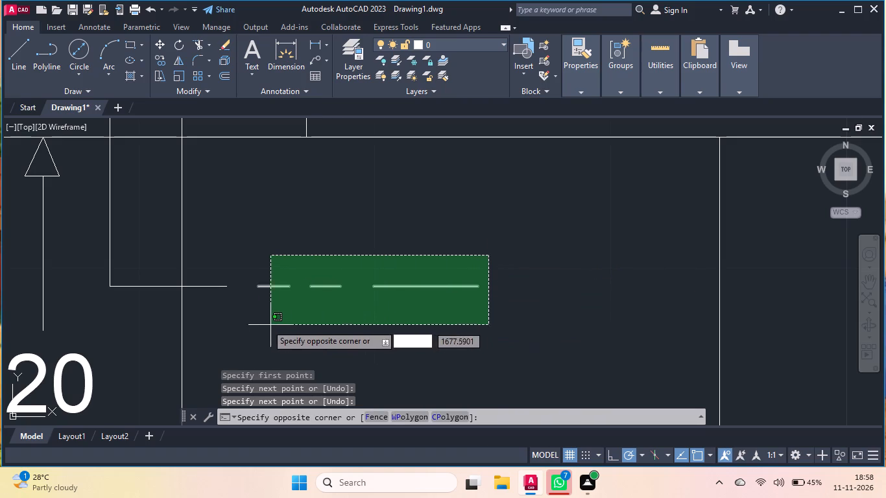
left_click(258, 321)
key("c")
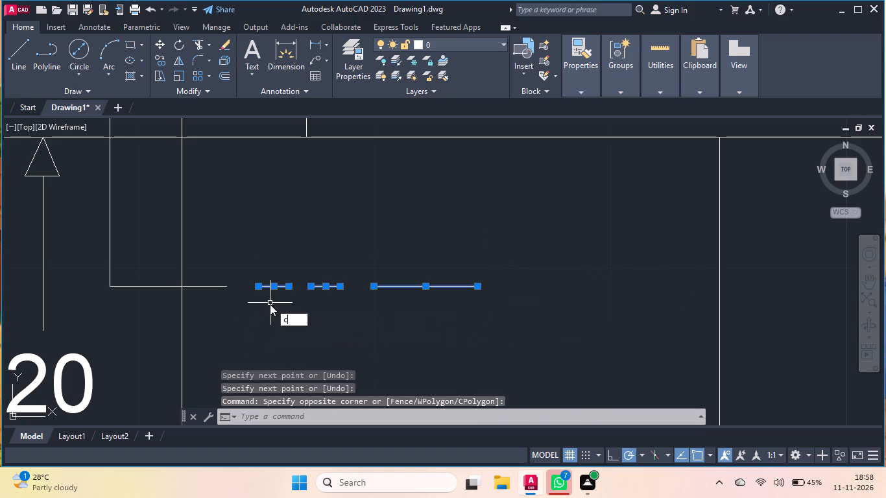
key("o")
key("Return")
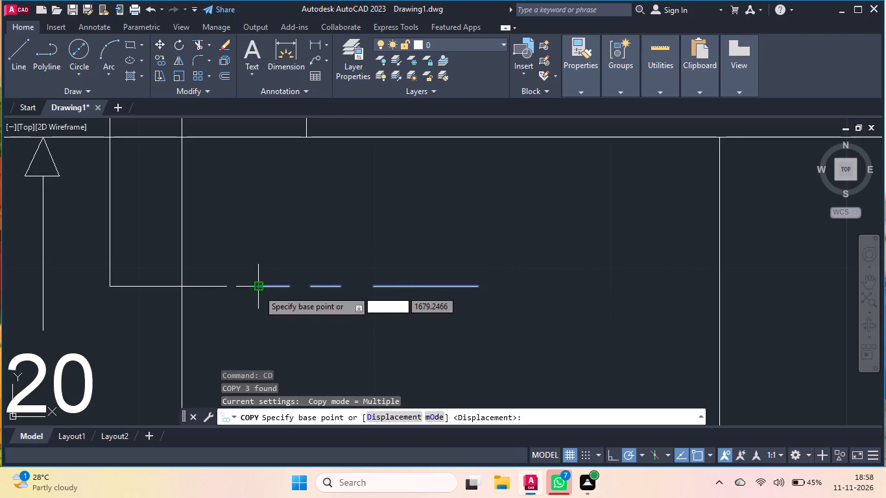
left_click(258, 290)
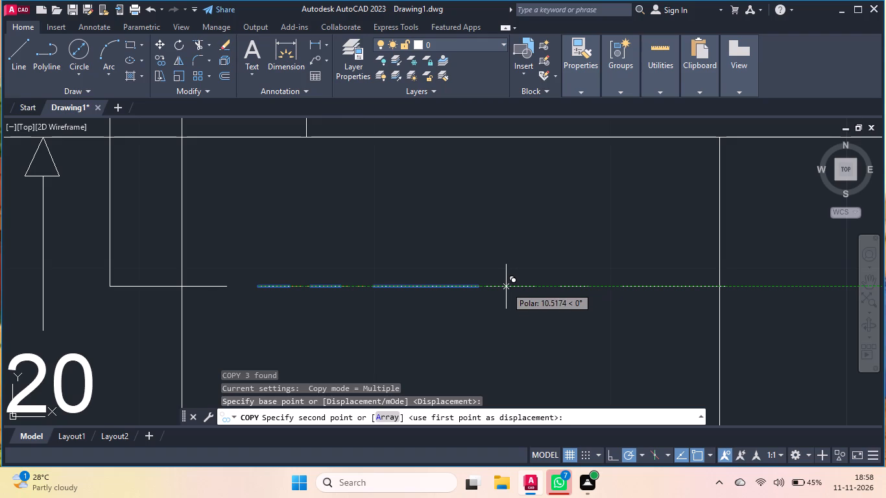
left_click(506, 287)
scroll(283, 285, "down", 2)
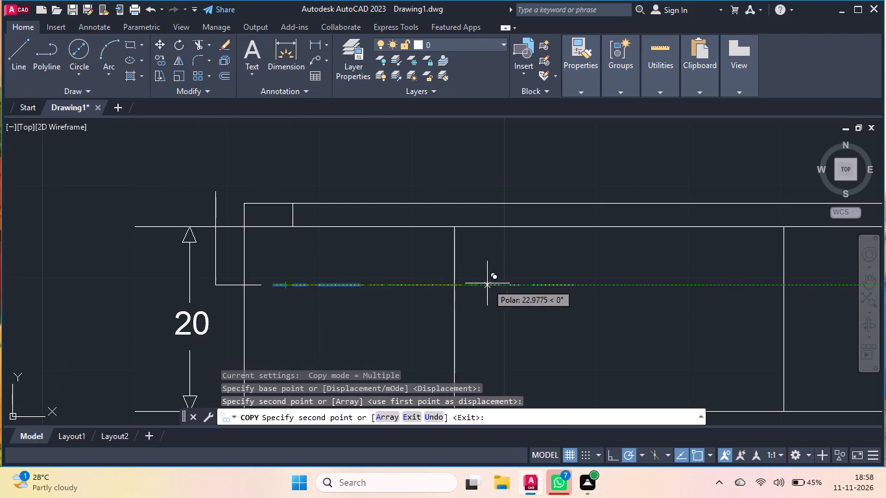
scroll(492, 283, "up", 2)
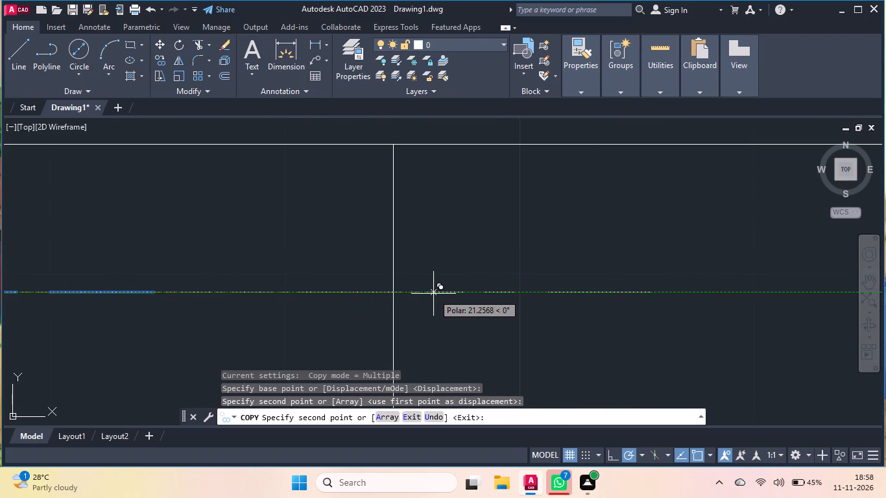
left_click(431, 292)
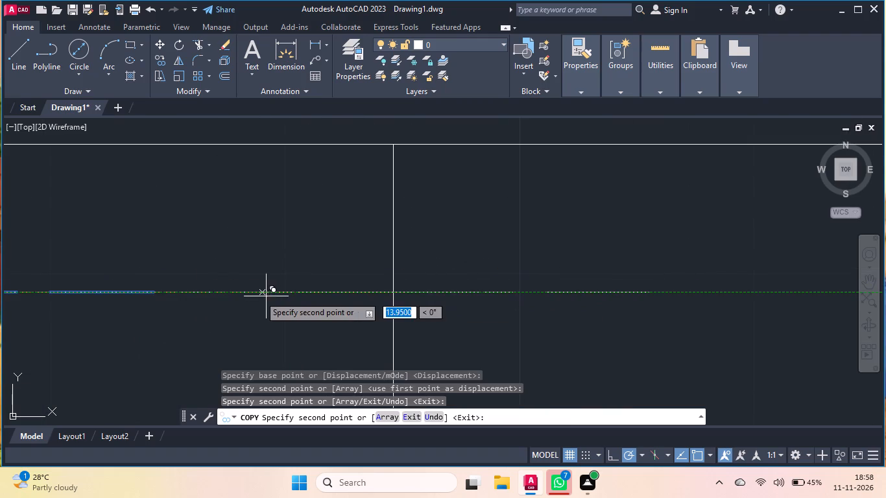
scroll(257, 294, "down", 2)
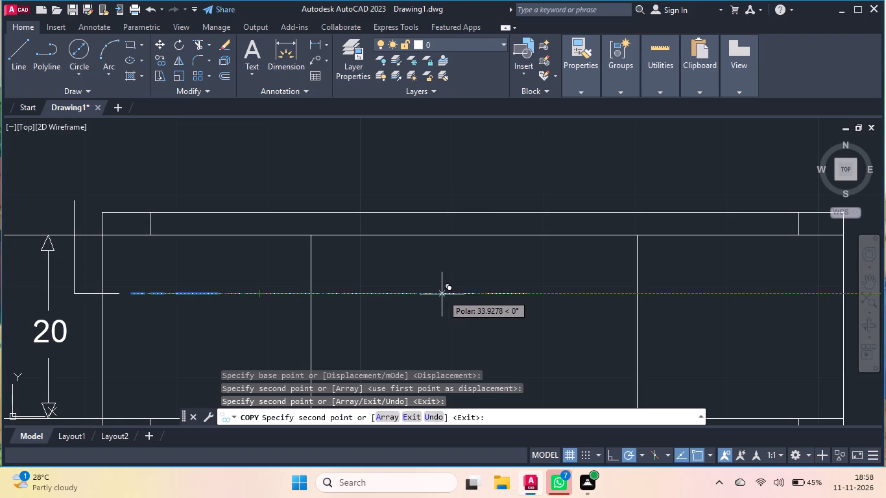
left_click(441, 294)
scroll(251, 327, "down", 2)
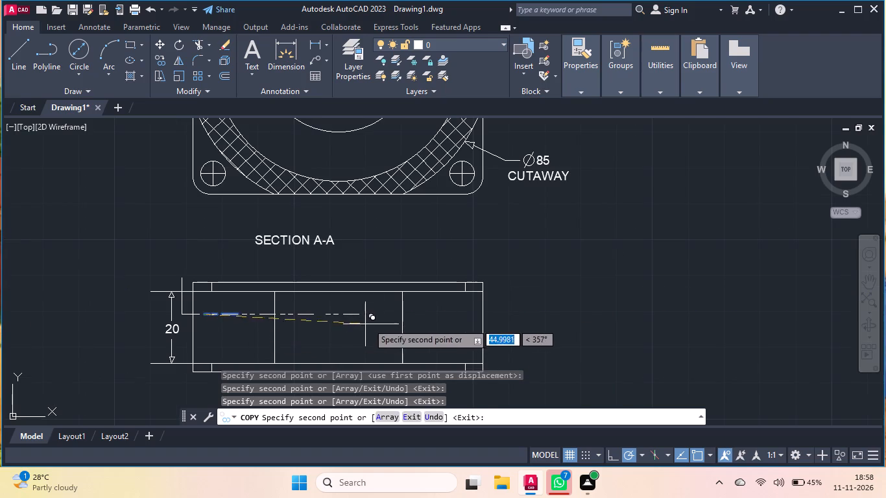
scroll(380, 313, "up", 3)
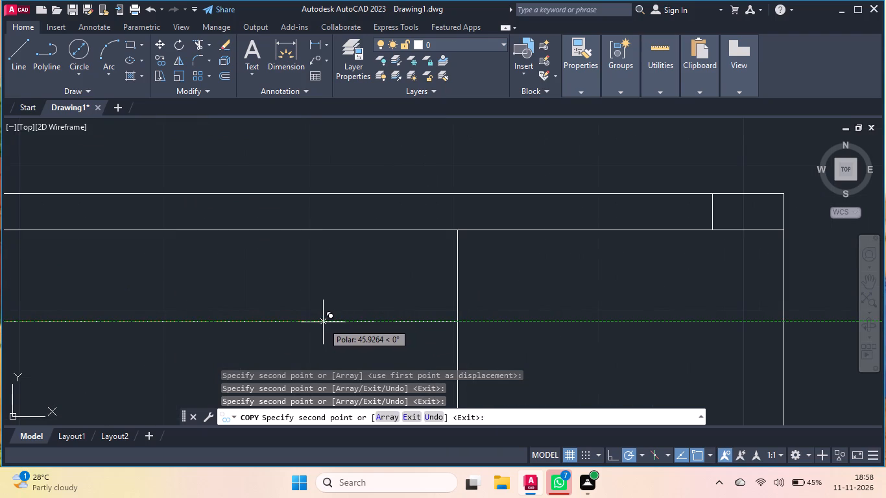
left_click(323, 322)
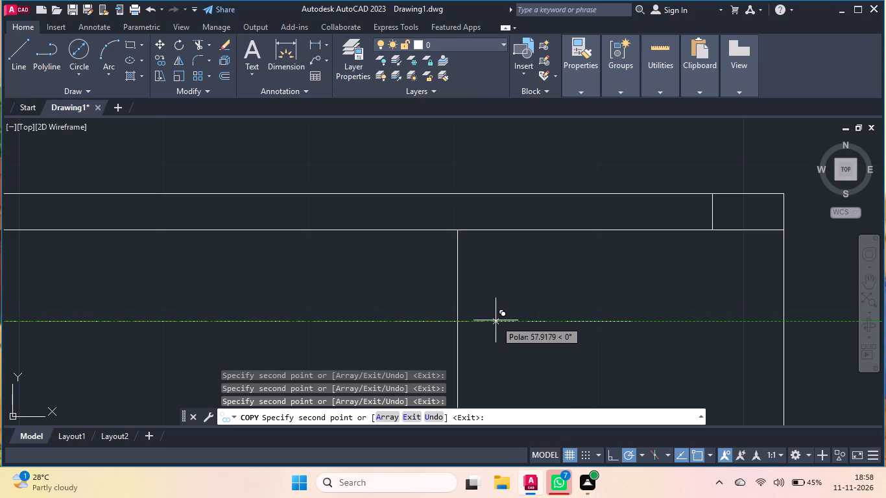
double_click(494, 322)
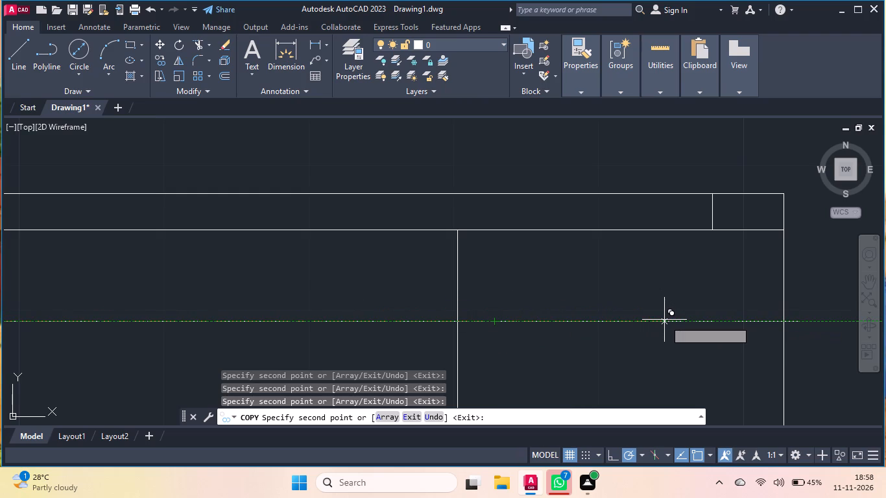
left_click(664, 320)
scroll(402, 325, "down", 1)
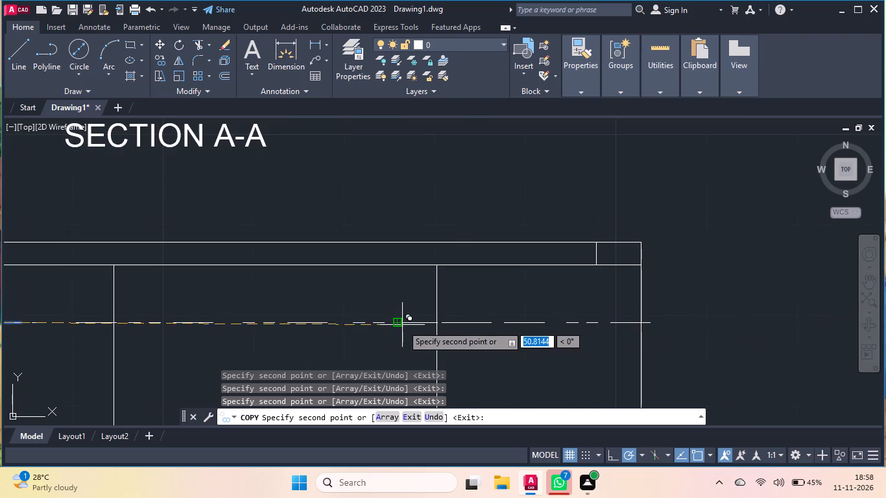
left_click(682, 323)
key("space")
scroll(611, 299, "down", 1)
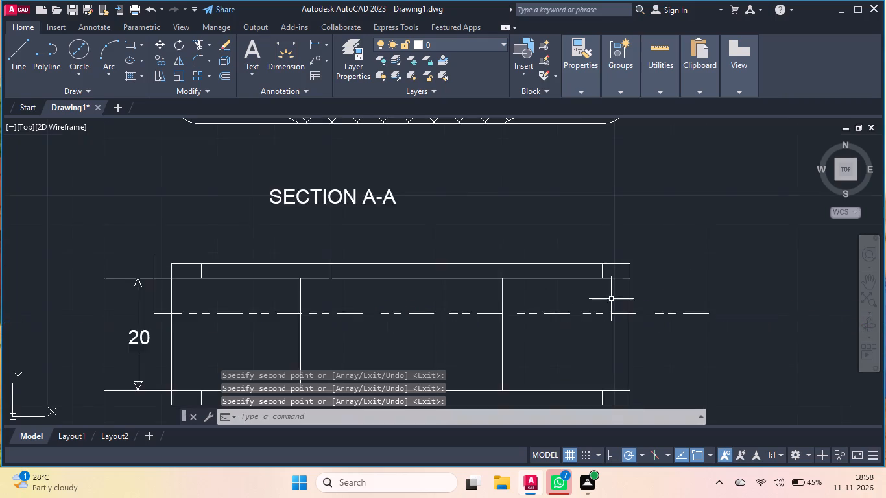
Draw a vertical line upward from the right end of the dashed section line, ending above the side view's top edge.
scroll(611, 299, "down", 1)
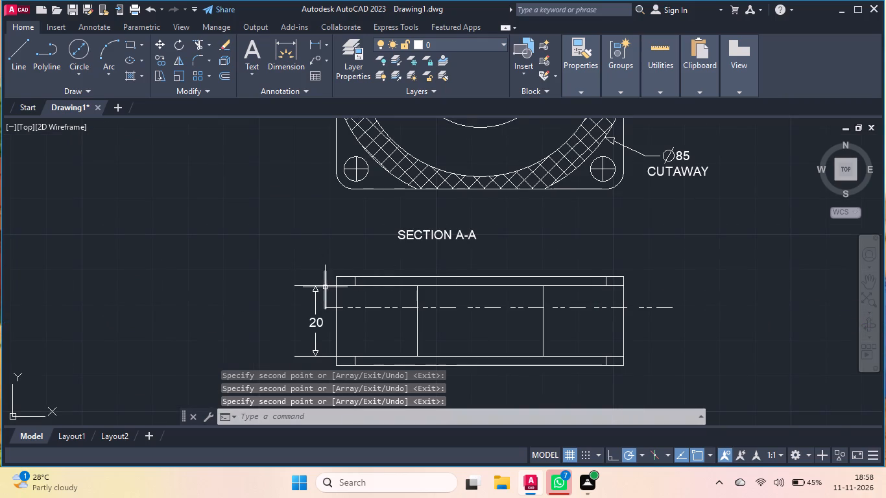
double_click(20, 53)
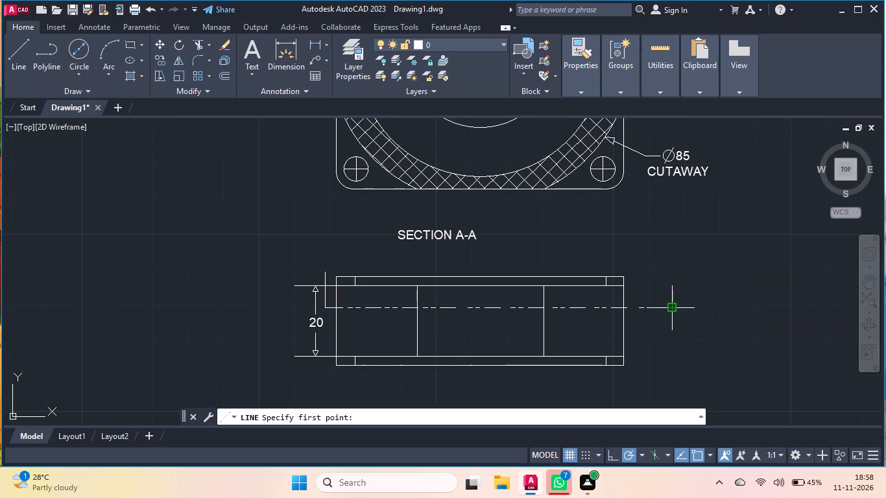
left_click(675, 308)
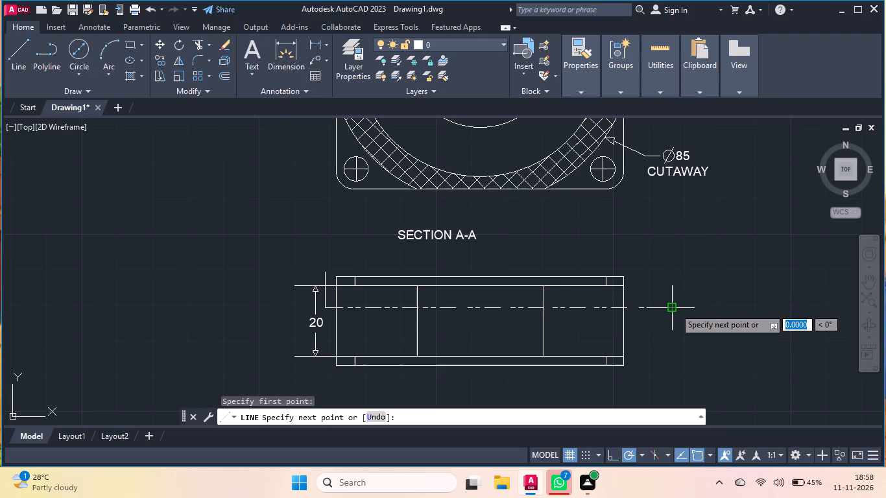
left_click(674, 265)
key("space")
Draw an upward-pointing triangular arrowhead across the section line's left vertical leg, with its apex on that leg.
scroll(343, 287, "up", 4)
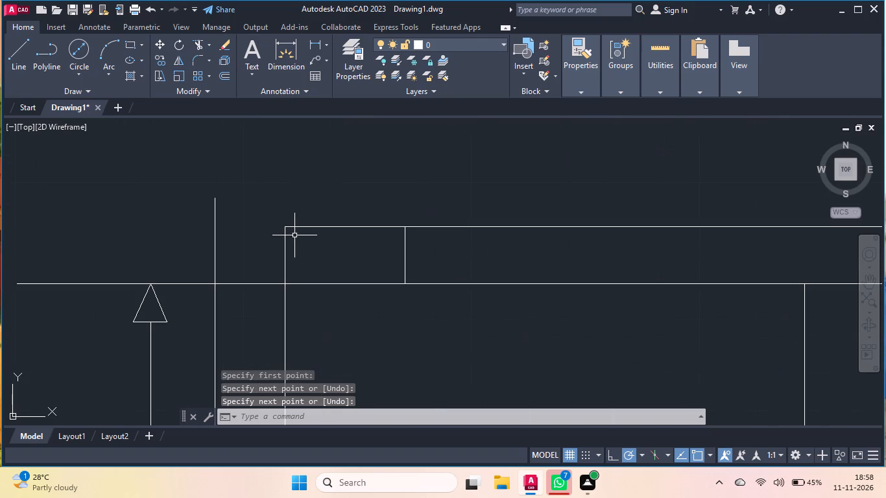
key("space")
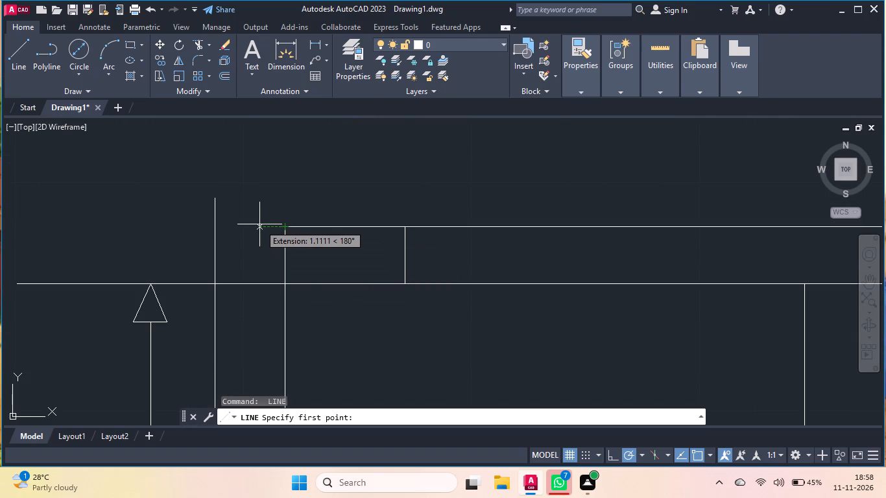
left_click(200, 307)
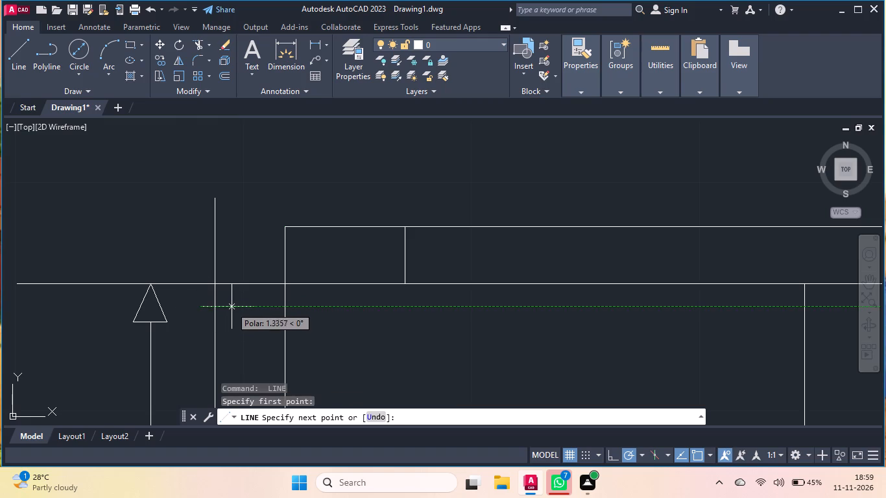
left_click(235, 306)
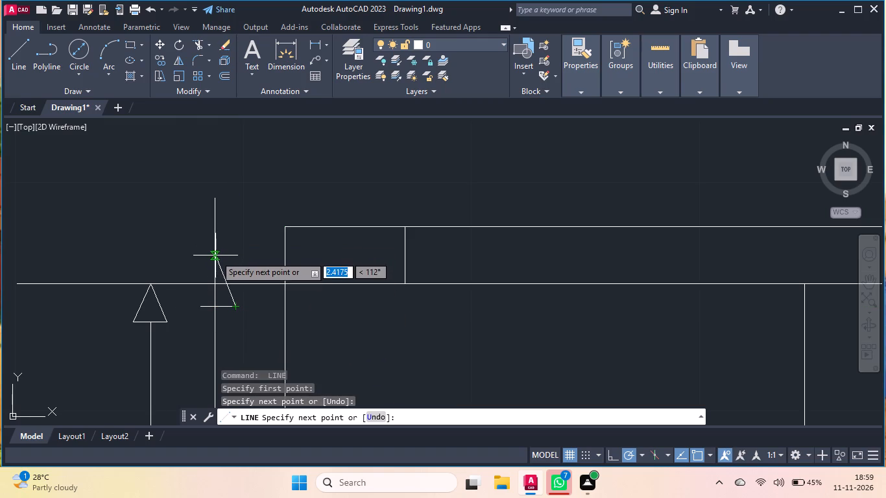
left_click(215, 247)
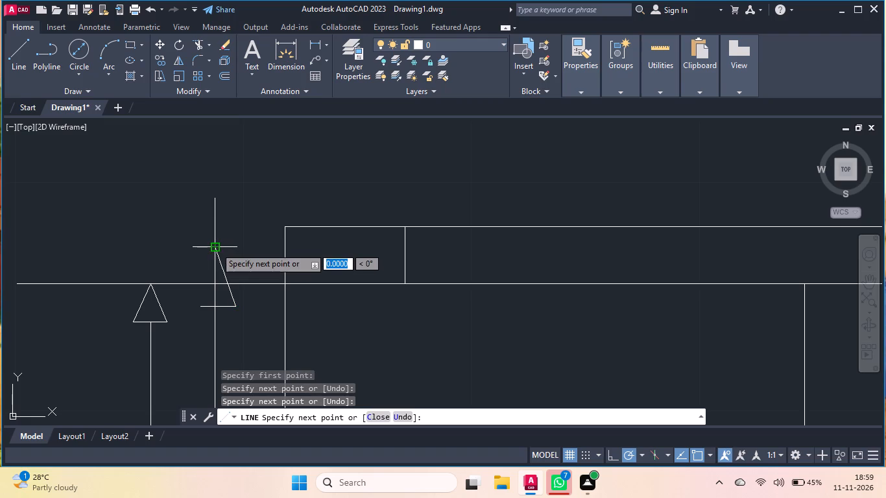
left_click(197, 307)
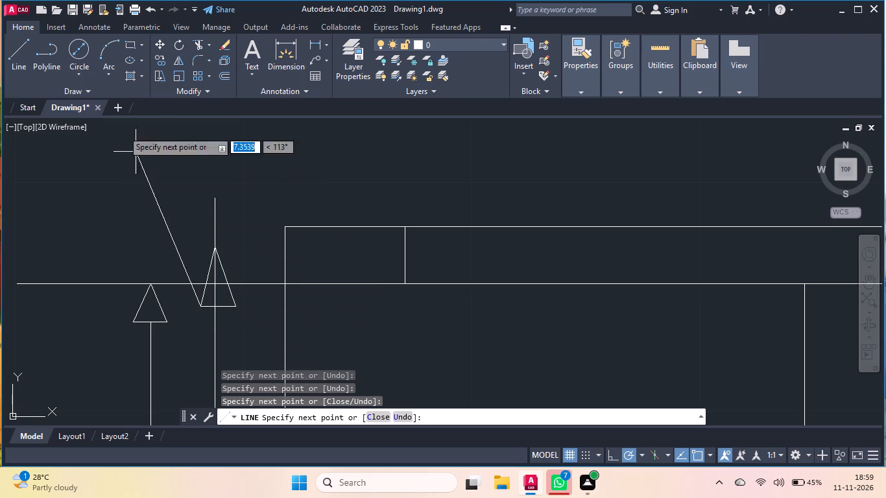
Trim away the section line's left leg inside and above the new arrowhead, plus the extension line crossing the arrowhead's interior.
double_click(198, 44)
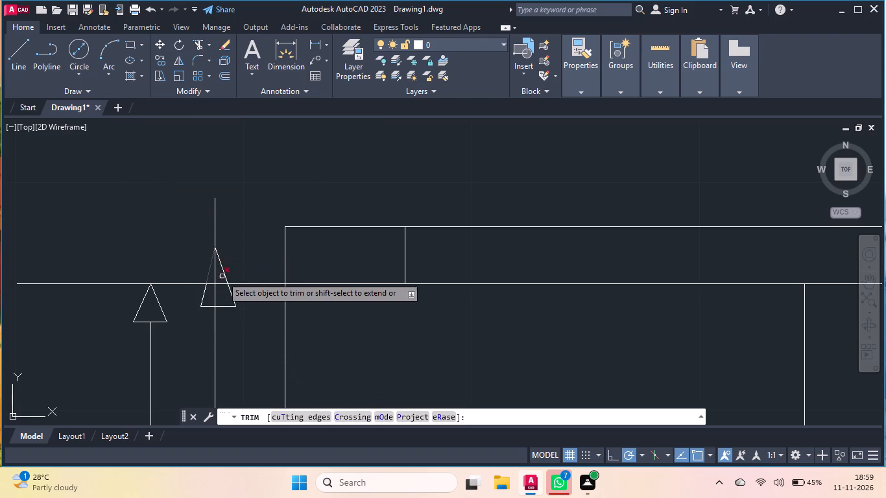
left_click(223, 278)
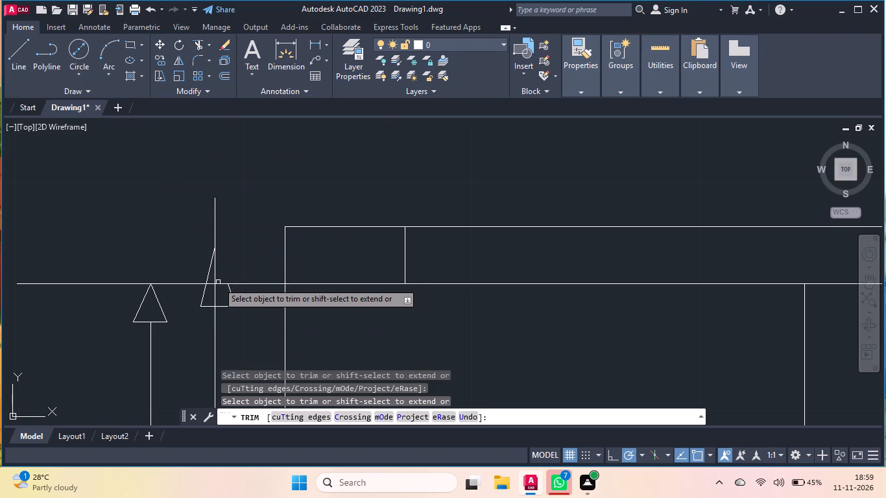
key("ctrl+z")
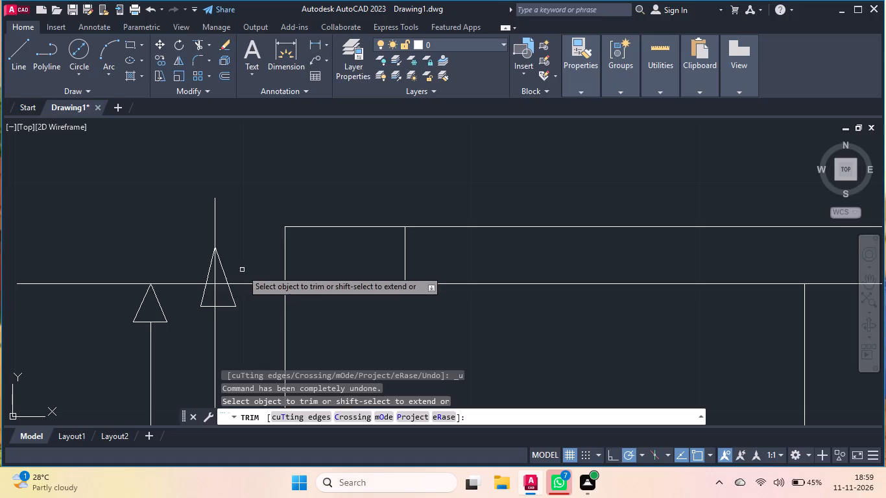
left_click(217, 272)
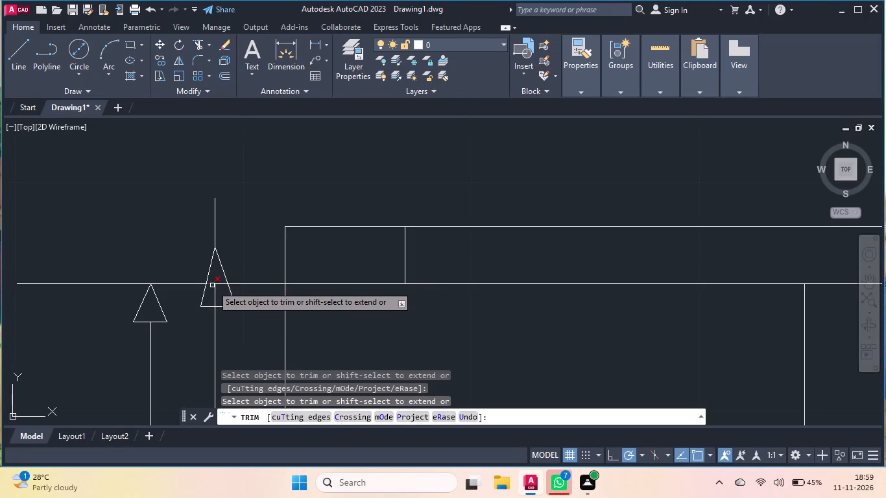
left_click(212, 285)
left_click(218, 283)
left_click(214, 289)
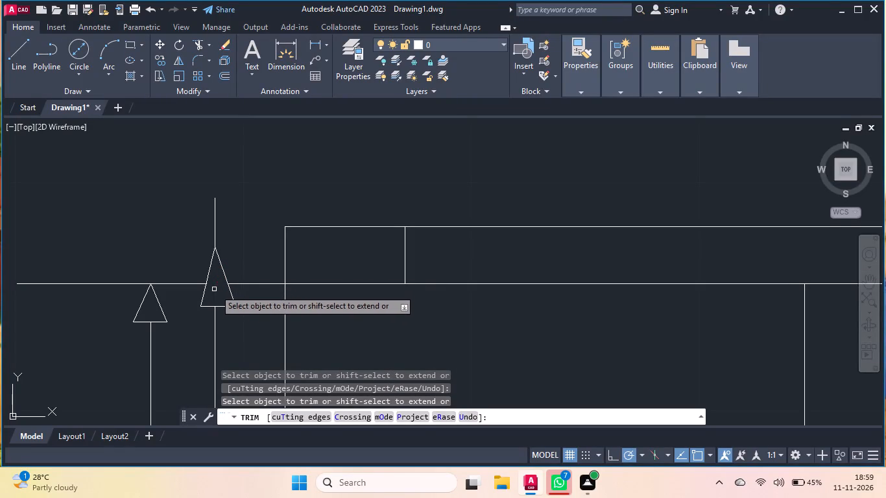
left_click(215, 219)
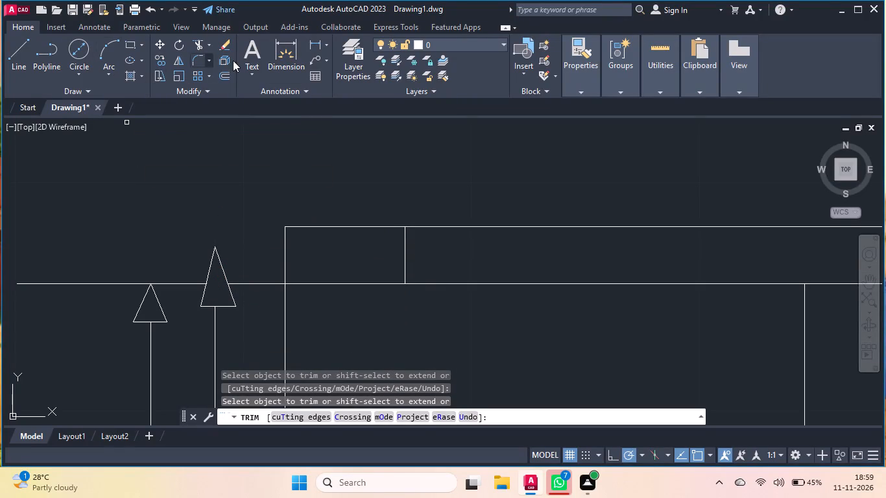
Add the multiline text label "A" near the section line's left arrowhead.
left_click(250, 55)
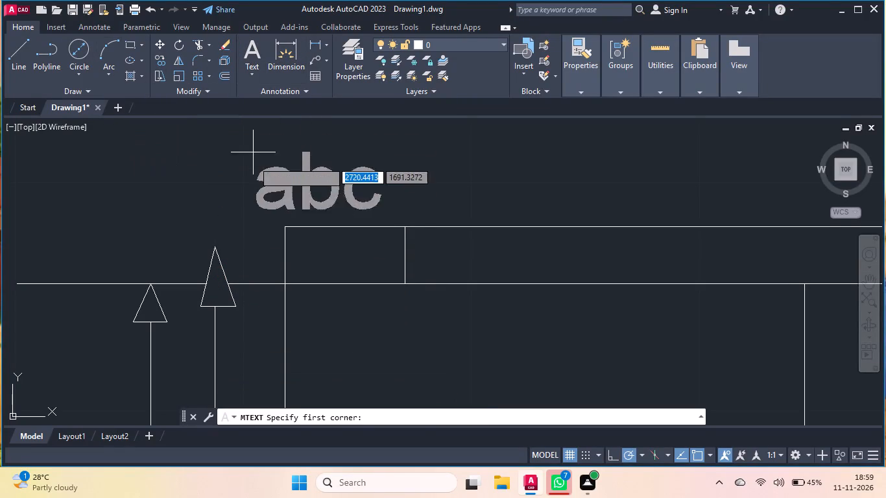
left_click(157, 228)
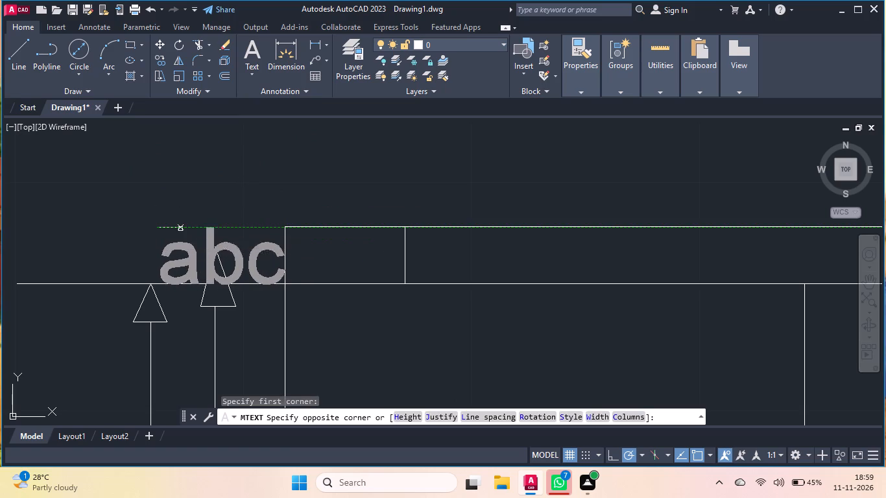
left_click(251, 225)
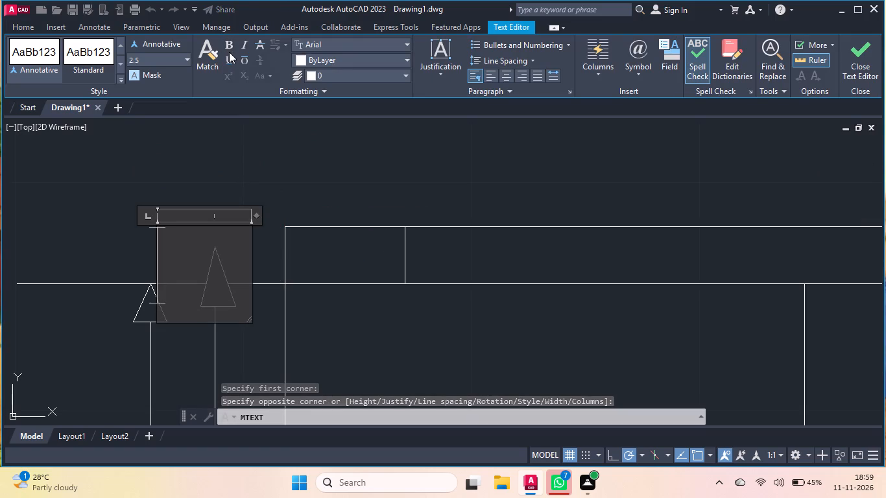
key("a")
key("BackSpace")
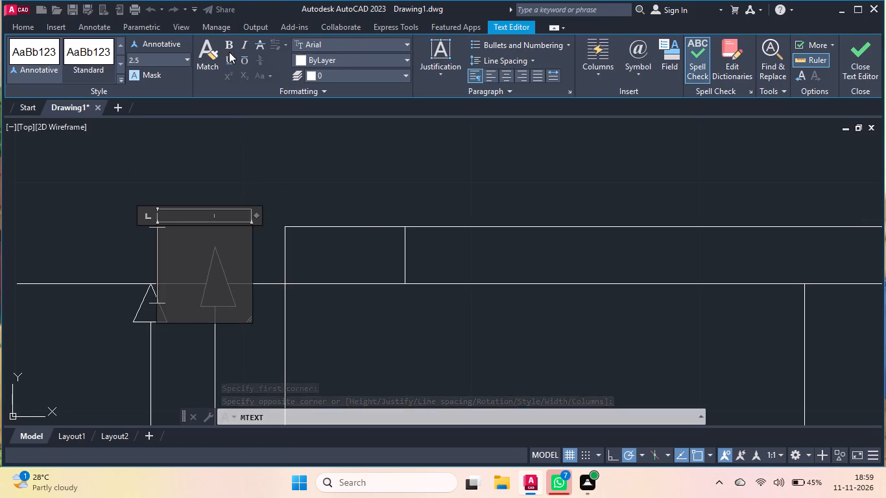
key("shift+a")
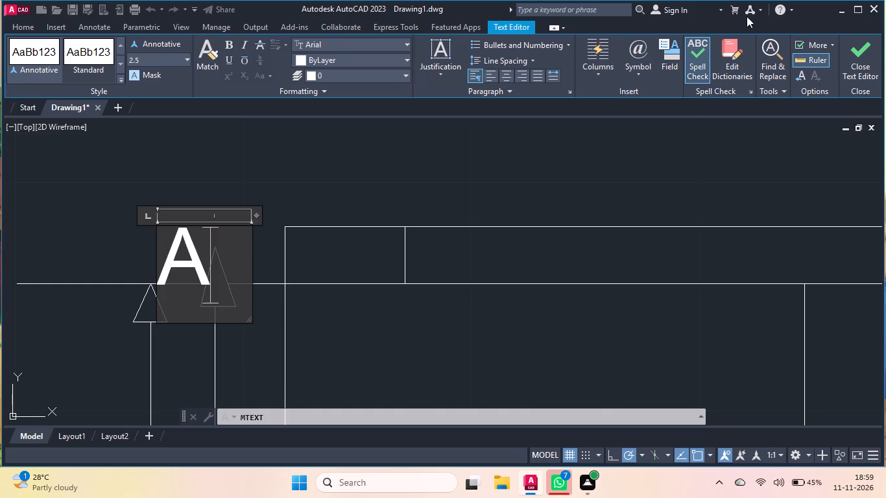
left_click(861, 58)
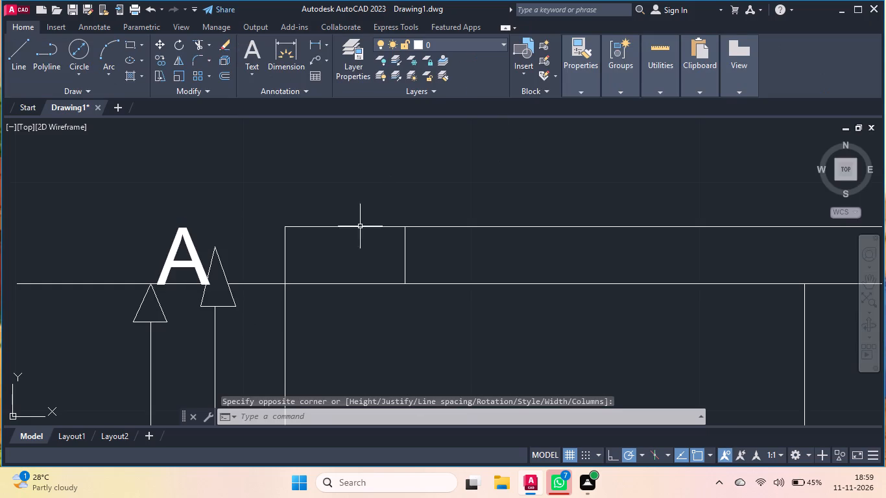
Move the "A" label about 3.5 units up and to the right, clear of the section arrowhead.
left_click(169, 240)
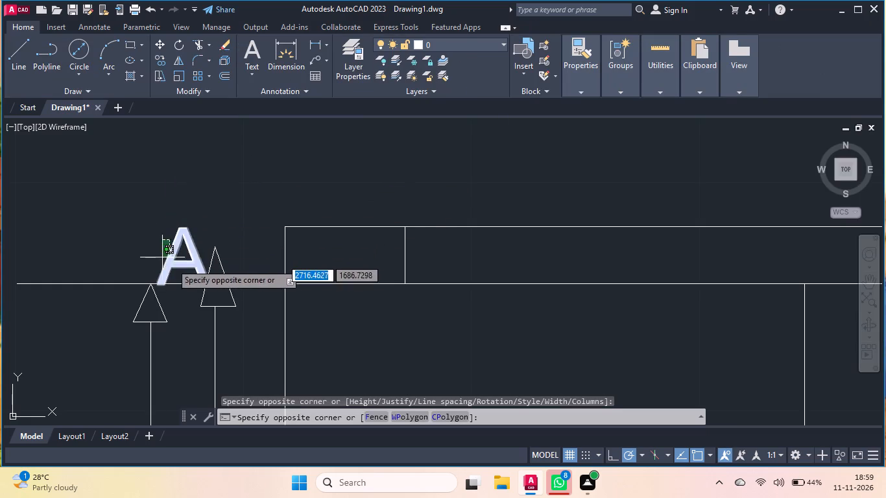
left_click(184, 272)
double_click(203, 202)
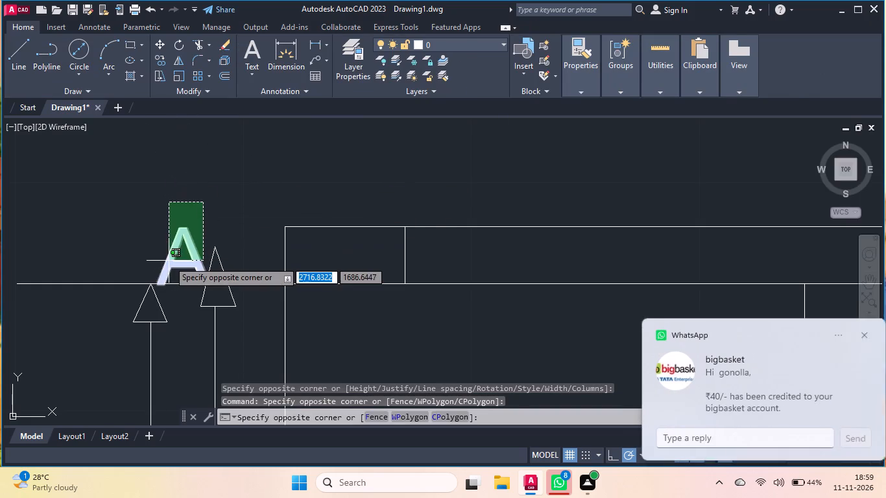
left_click(168, 260)
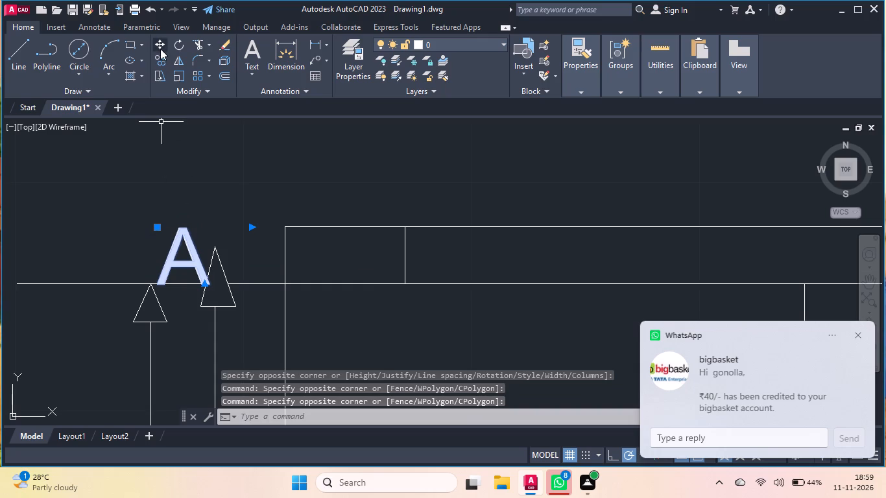
left_click(162, 40)
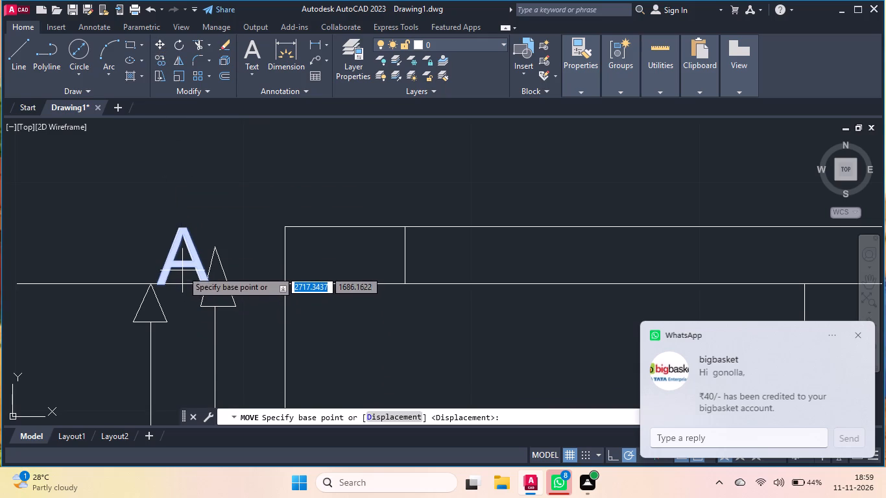
left_click(182, 270)
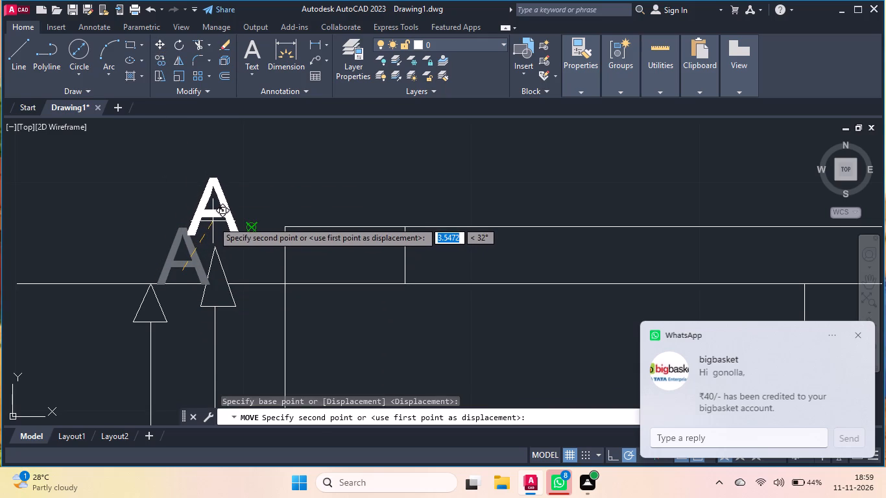
left_click(213, 221)
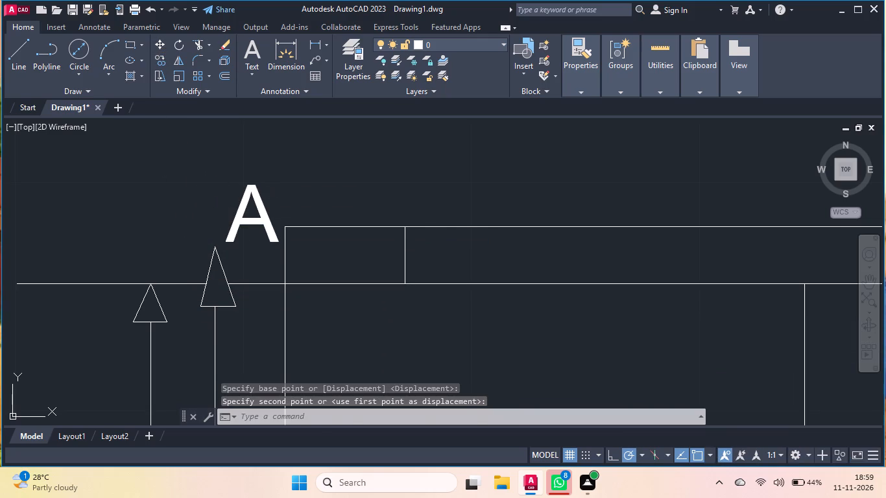
Move the "A" label horizontally left so it sits centred directly above the section arrowhead's tip.
left_click(272, 199)
left_click(239, 218)
double_click(160, 38)
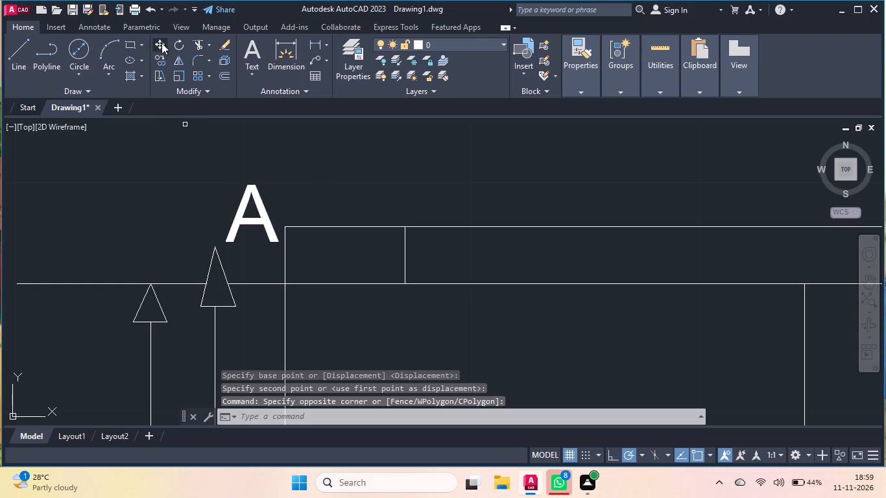
left_click(254, 220)
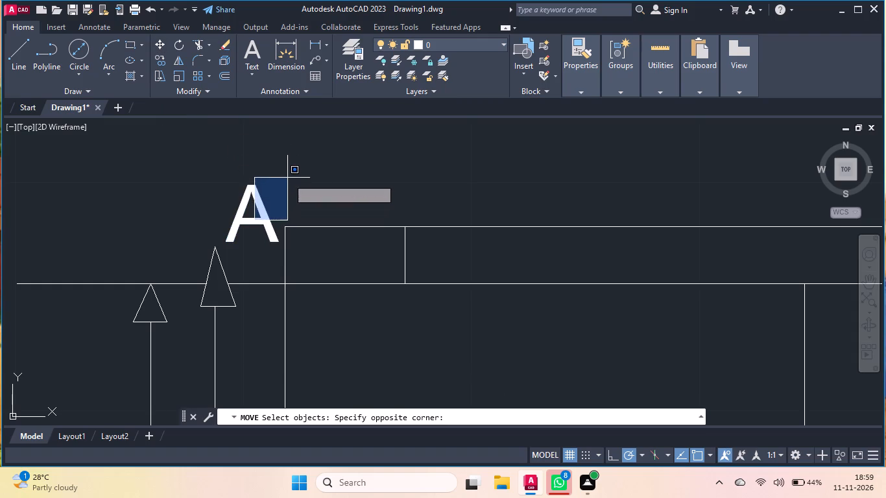
left_click(222, 223)
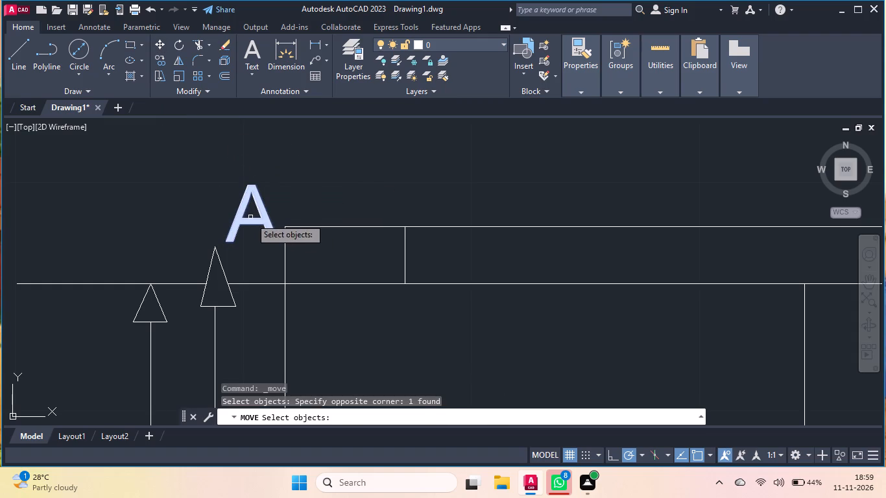
right_click(250, 218)
right_click(250, 218)
left_click(278, 177)
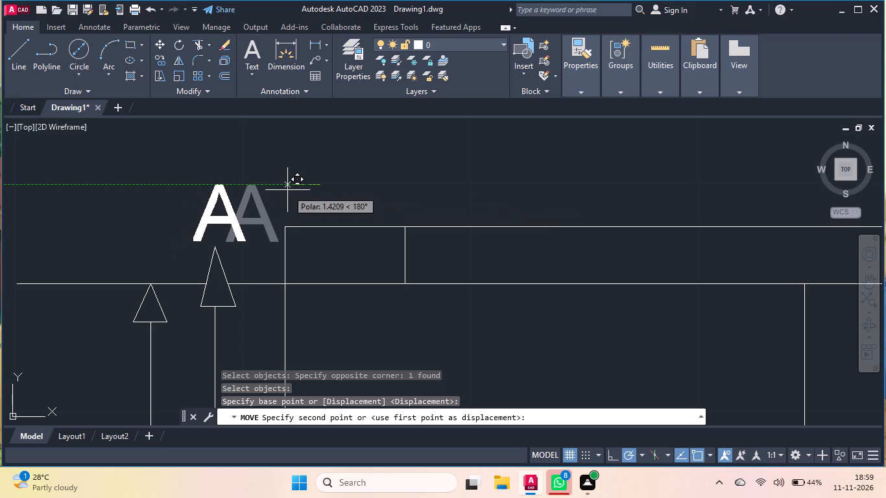
left_click(285, 190)
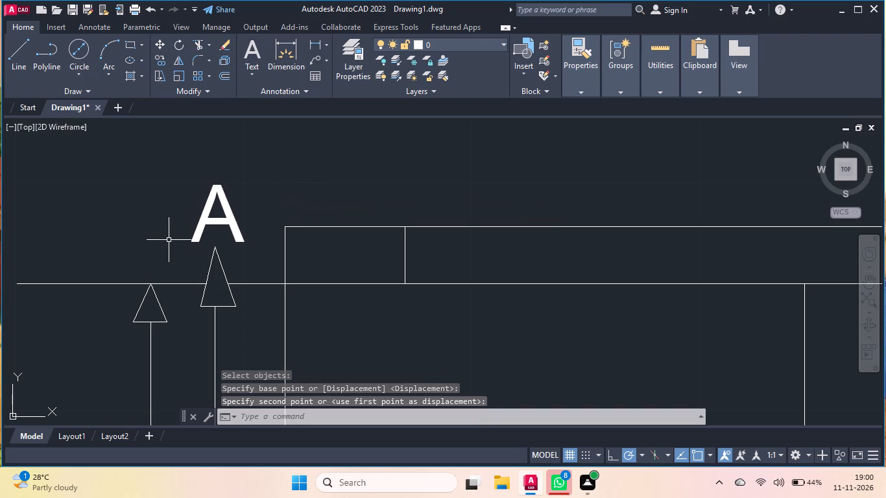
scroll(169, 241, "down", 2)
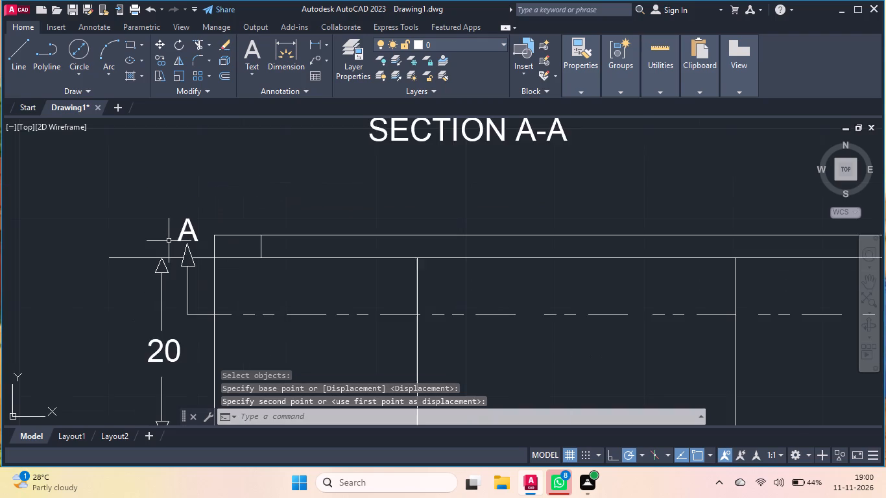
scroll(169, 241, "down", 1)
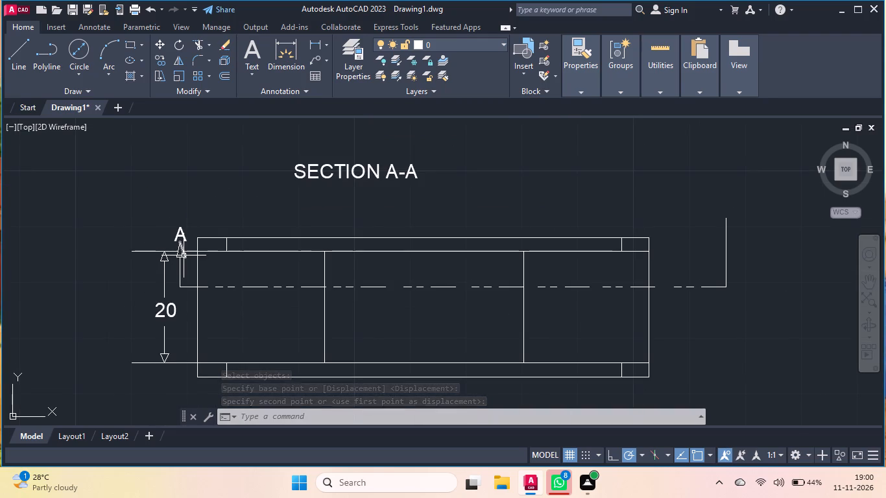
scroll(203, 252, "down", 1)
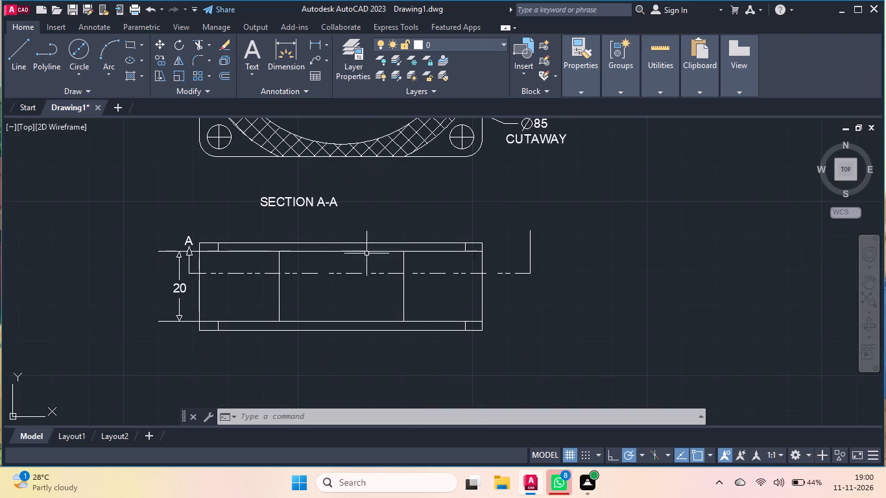
Draw a horizontal extension line about 8.5 units rightward from the side view's right edge, continuing its inner top line.
scroll(563, 248, "up", 2)
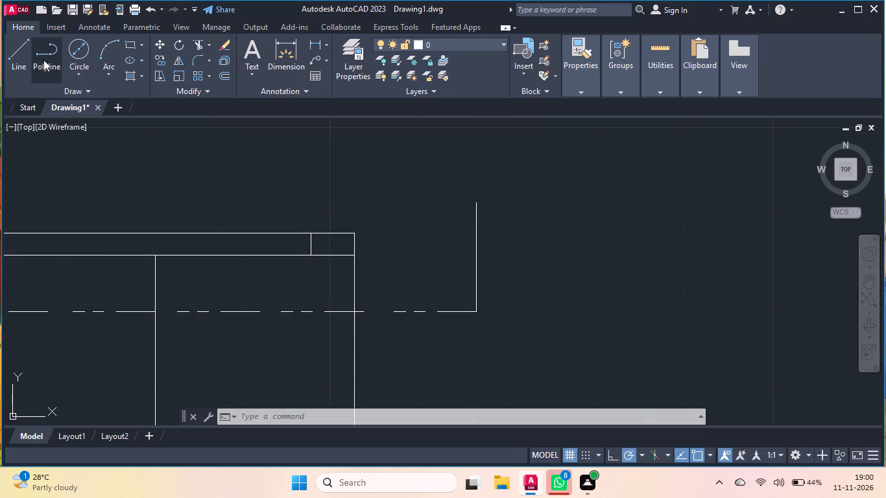
double_click(29, 55)
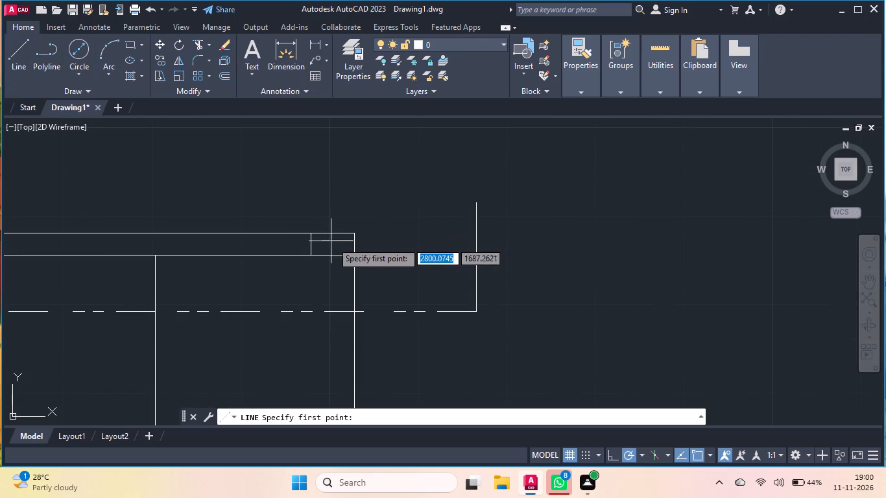
left_click(351, 259)
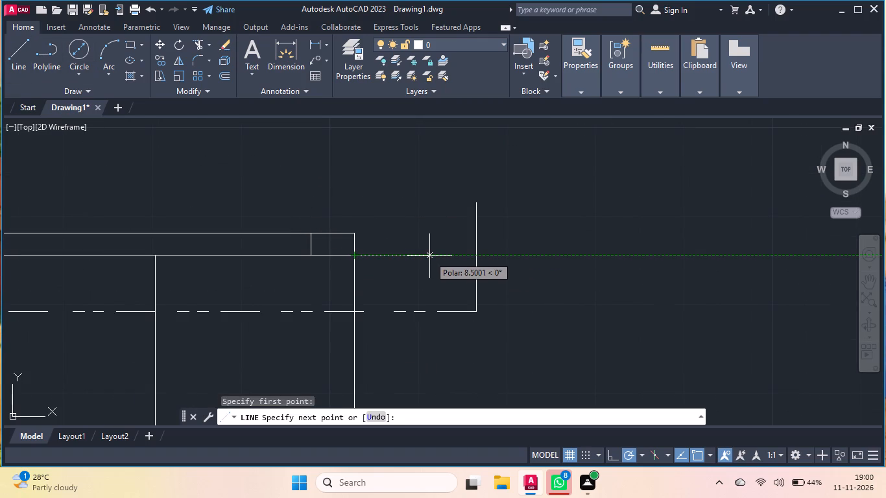
left_click(429, 256)
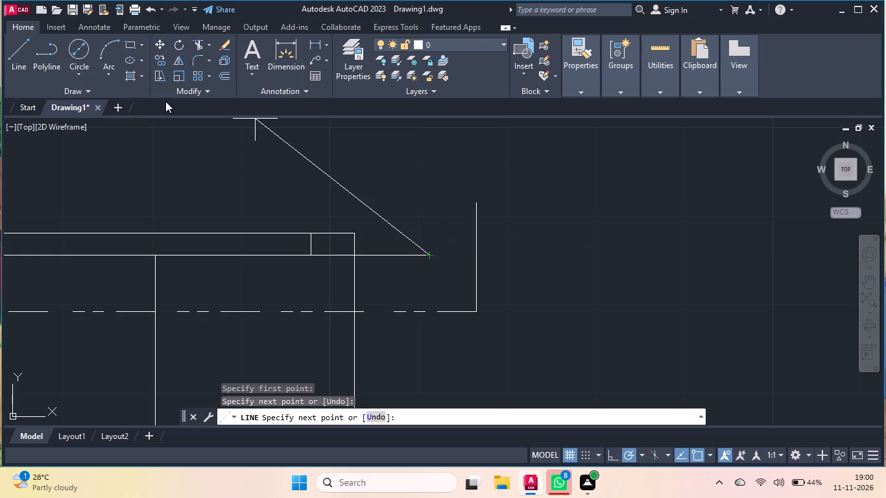
Draw a horizontal extension line level with the side view's outer top edge, starting slightly beyond its top-right corner.
left_click(25, 43)
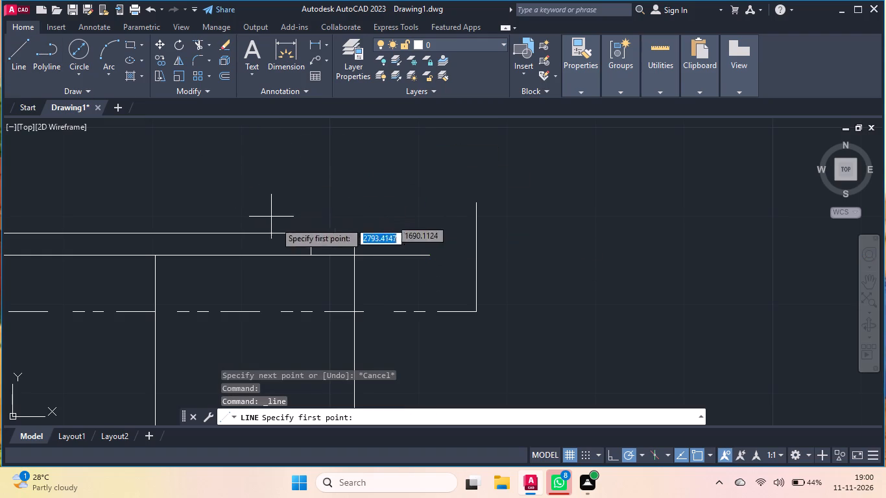
double_click(366, 231)
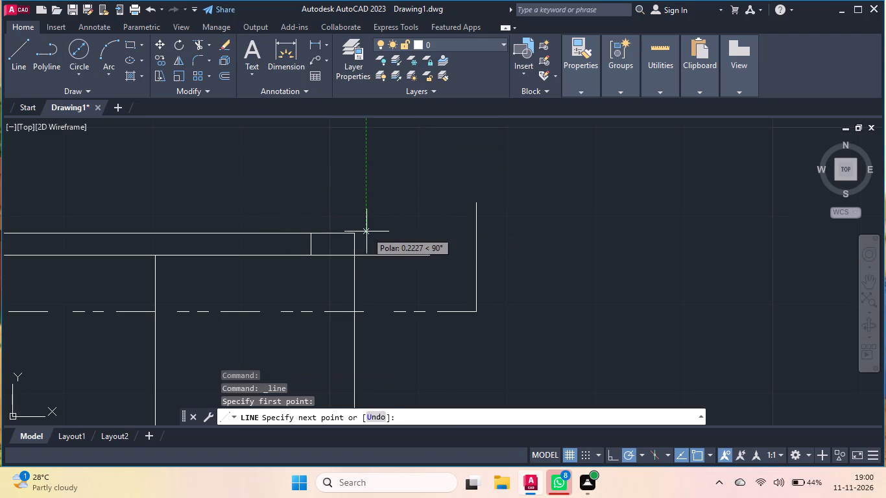
double_click(468, 233)
right_click(414, 190)
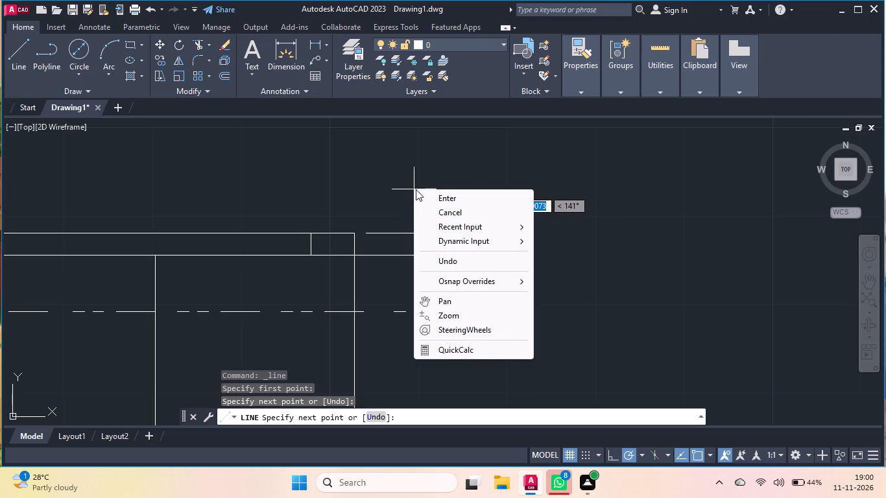
left_click(418, 196)
Delete the section line's right vertical leg and its dashes from the side view's right edge outward.
left_click(508, 219)
left_click(473, 310)
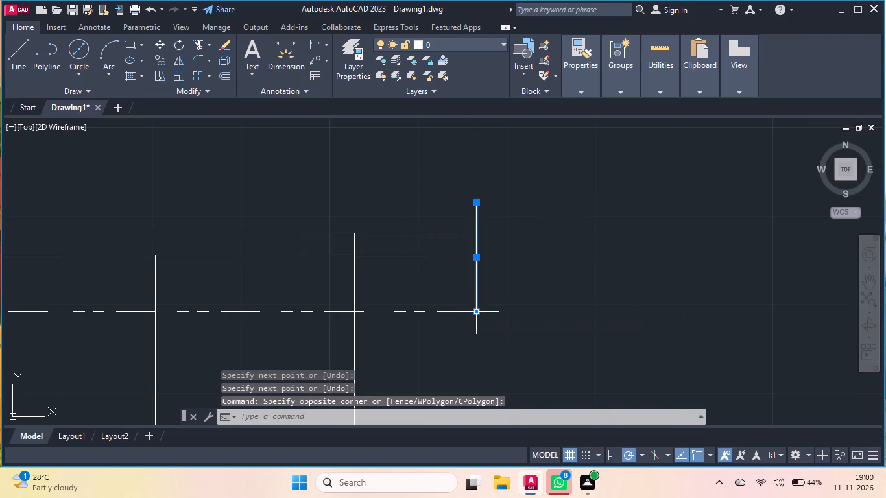
left_click(460, 306)
left_click(391, 317)
left_click(365, 312)
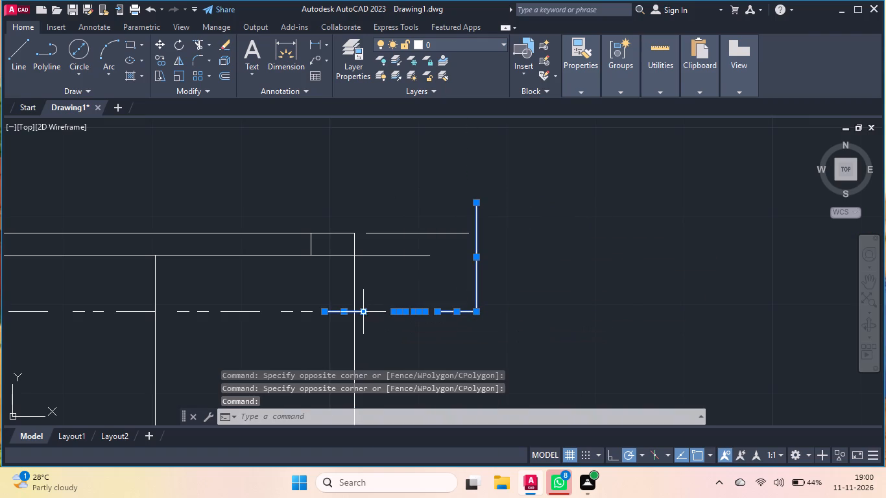
key("Delete")
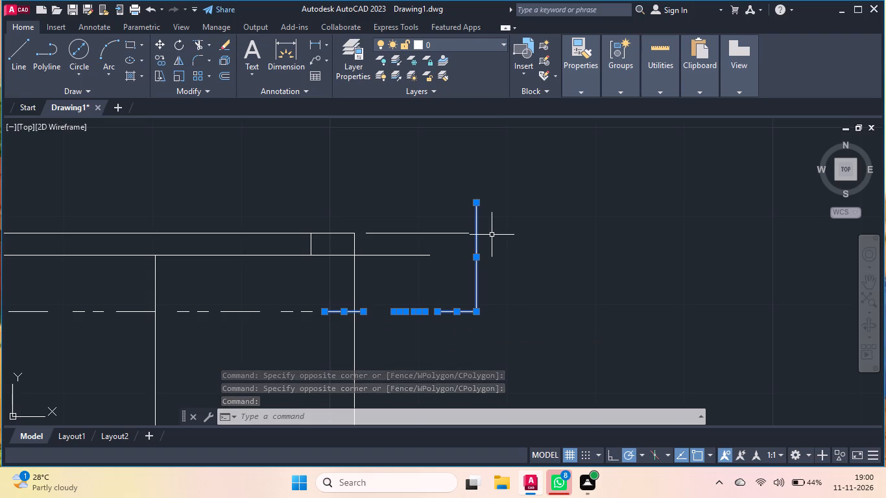
key("Delete")
Draw a new dash about 2 units long, continuing the section line inside the side view's right edge.
key("l")
key("Return")
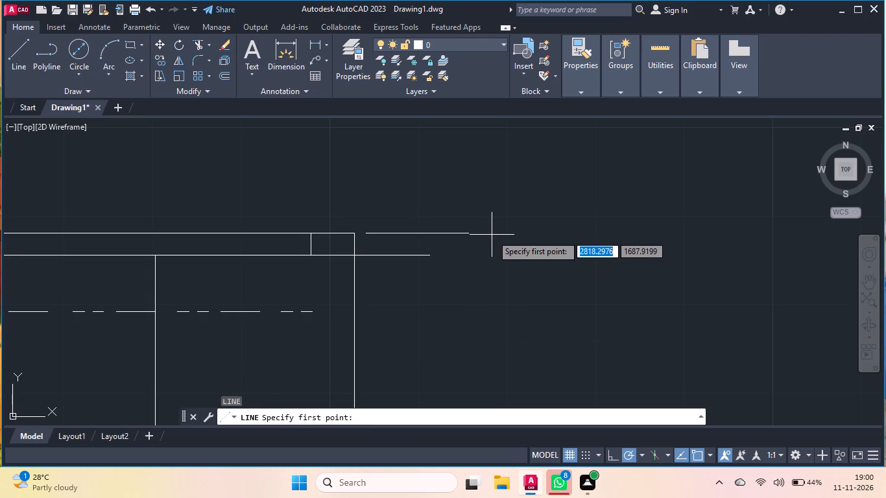
scroll(317, 314, "up", 4)
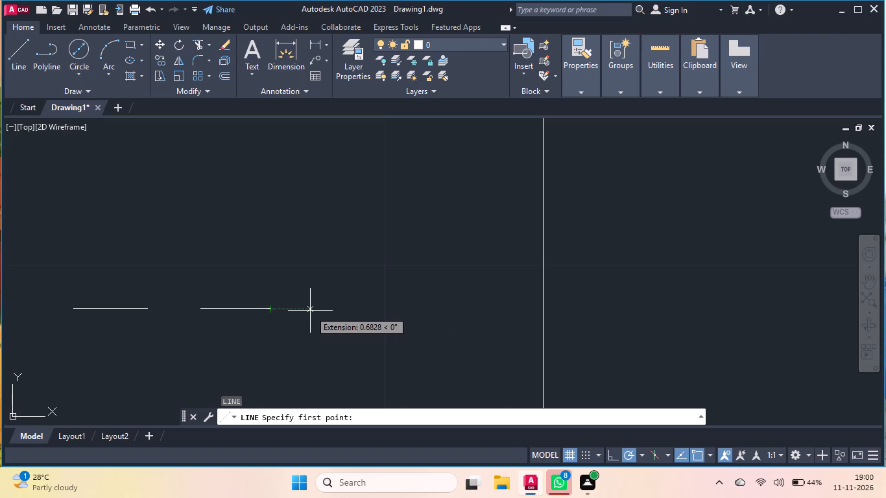
double_click(310, 311)
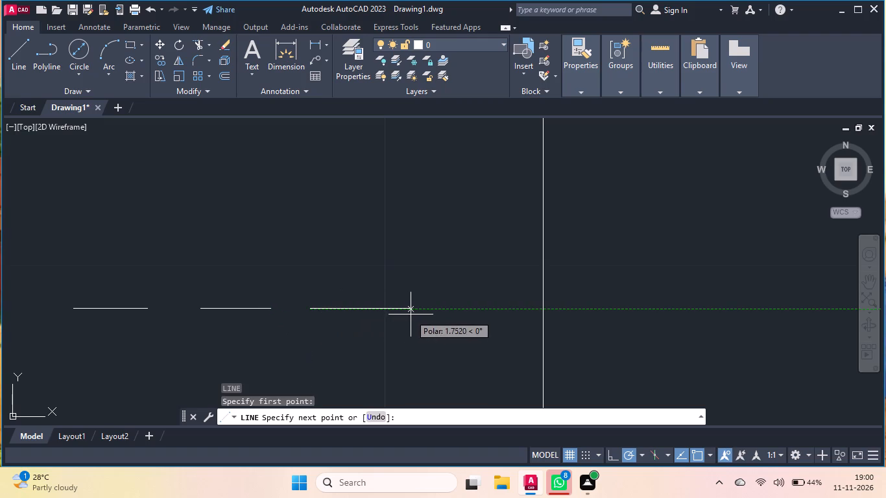
left_click(429, 311)
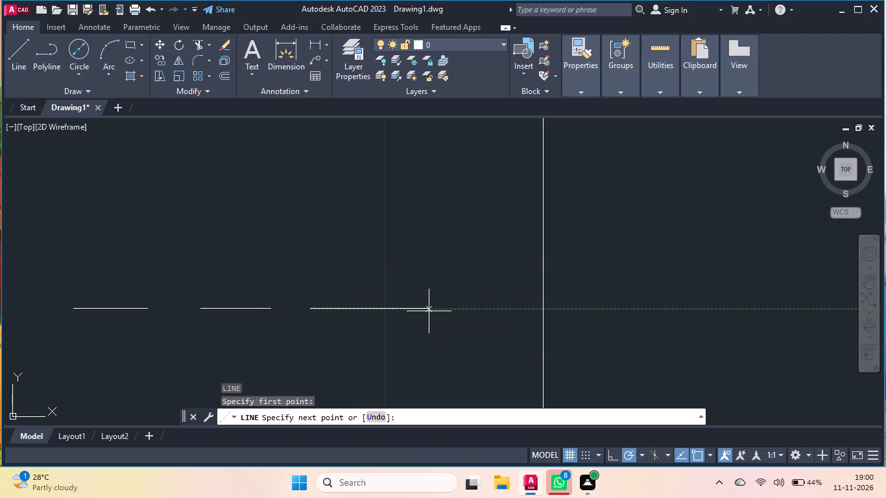
right_click(411, 329)
left_click(436, 163)
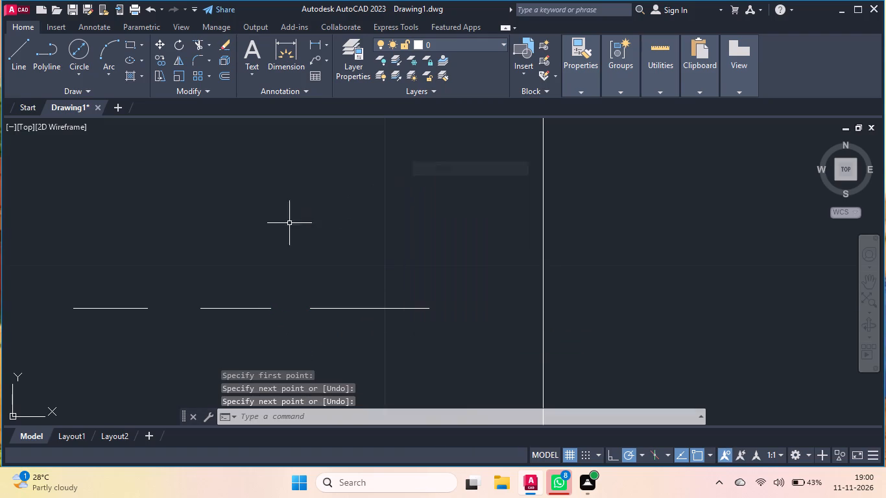
Copy the section line's two short dashes horizontally to just right of the new long dash.
left_click_drag(272, 230, 270, 244)
double_click(58, 327)
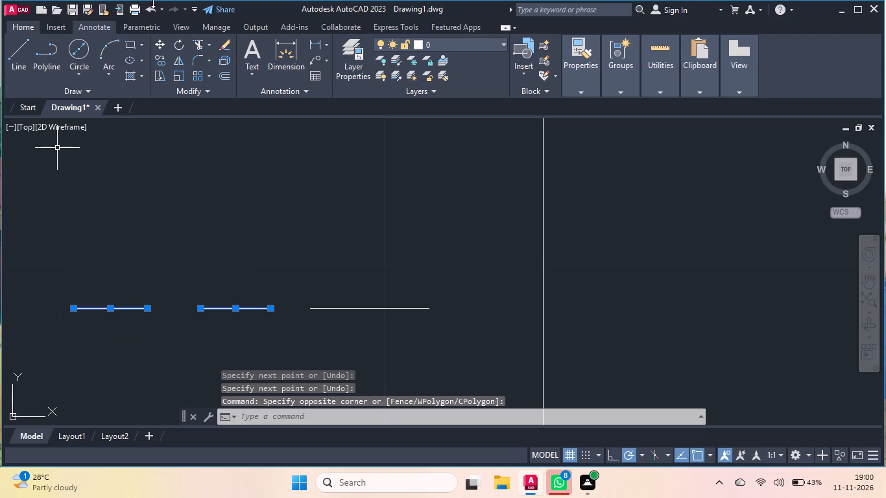
left_click(159, 58)
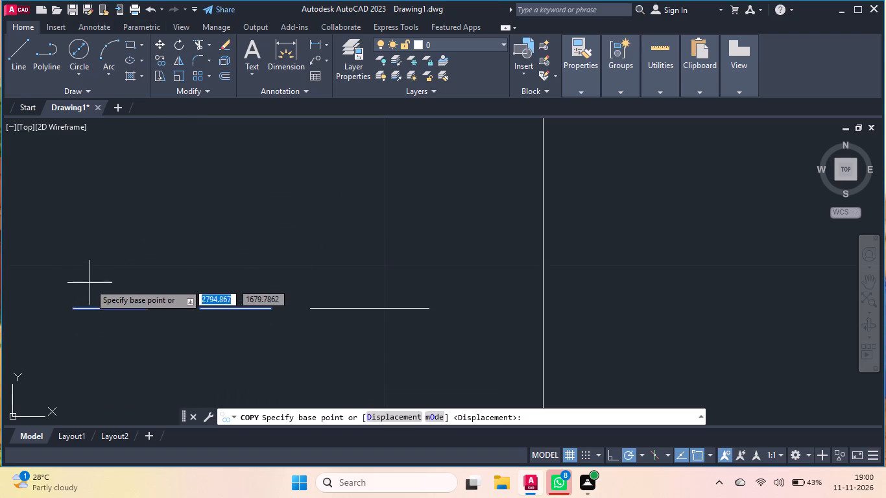
left_click(69, 305)
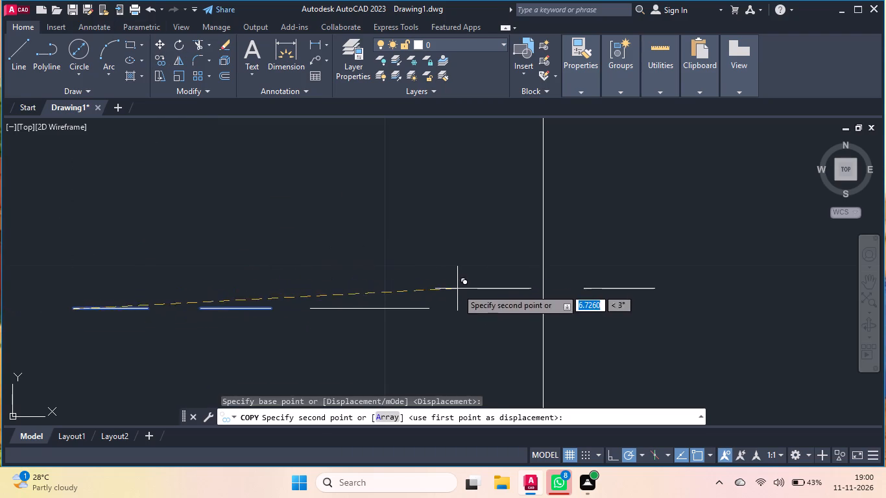
left_click(458, 308)
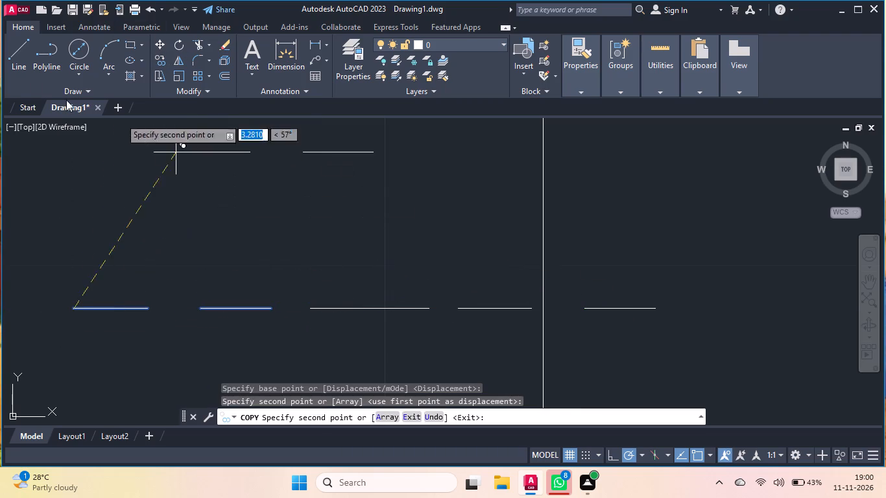
Draw the section line's final dash, about 1.9 units long, and a vertical leg about 7.75 units up from its end.
left_click(22, 62)
scroll(57, 255, "down", 3)
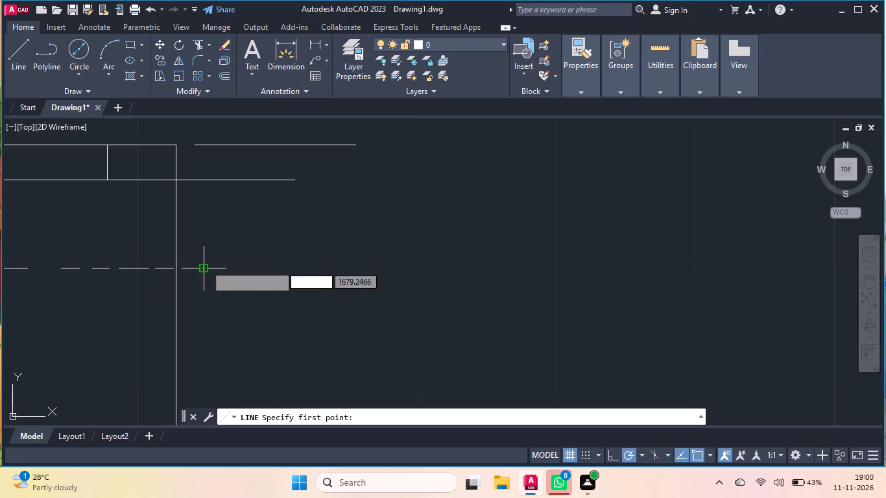
double_click(223, 268)
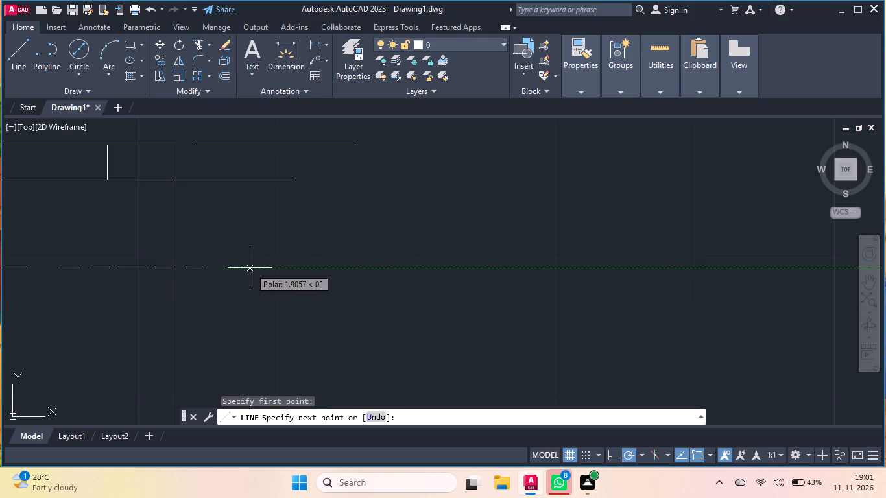
left_click(250, 268)
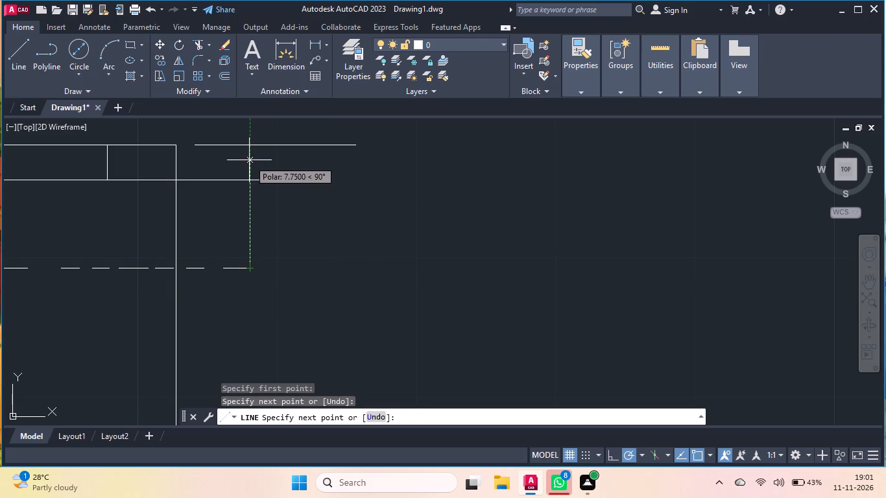
double_click(249, 160)
Draw a narrow triangular arrowhead pointing up, with its tip at the top of the section line's new right leg.
left_click(237, 204)
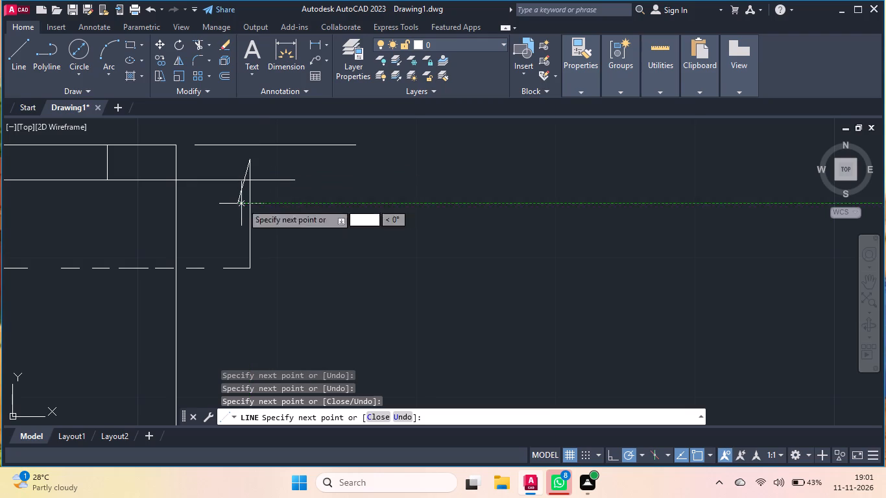
left_click(262, 203)
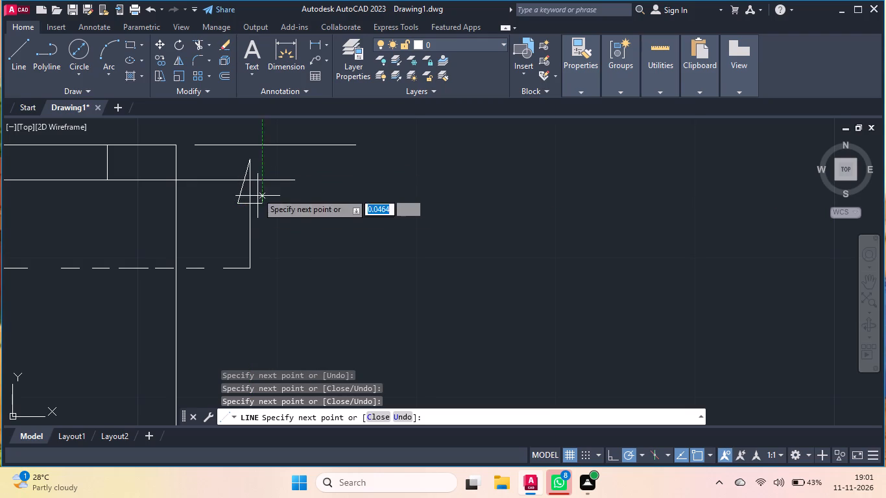
left_click(250, 166)
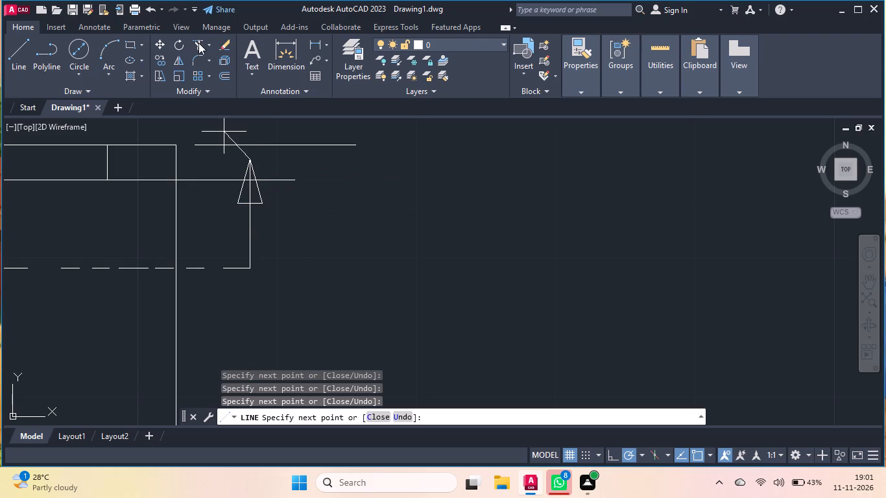
Trim away the right leg inside the arrowhead and the part of the extension line crossing the arrowhead's interior.
left_click(198, 43)
left_click(252, 182)
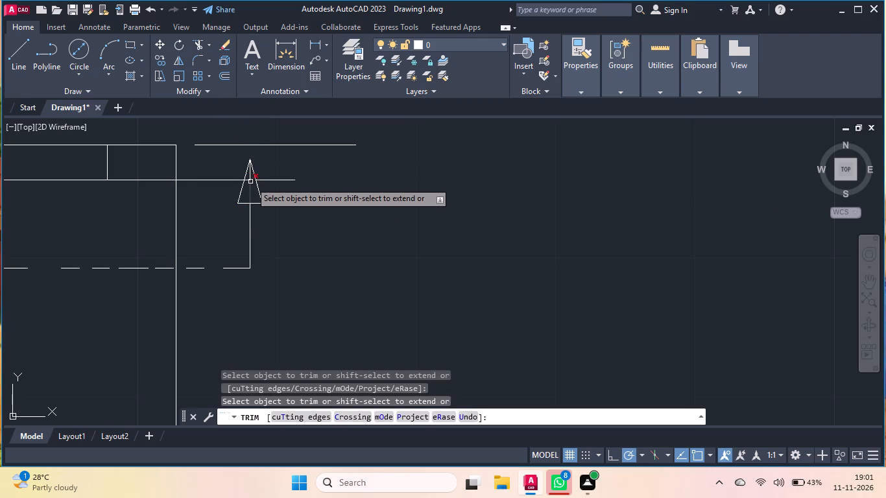
left_click(250, 181)
left_click(250, 180)
left_click(251, 180)
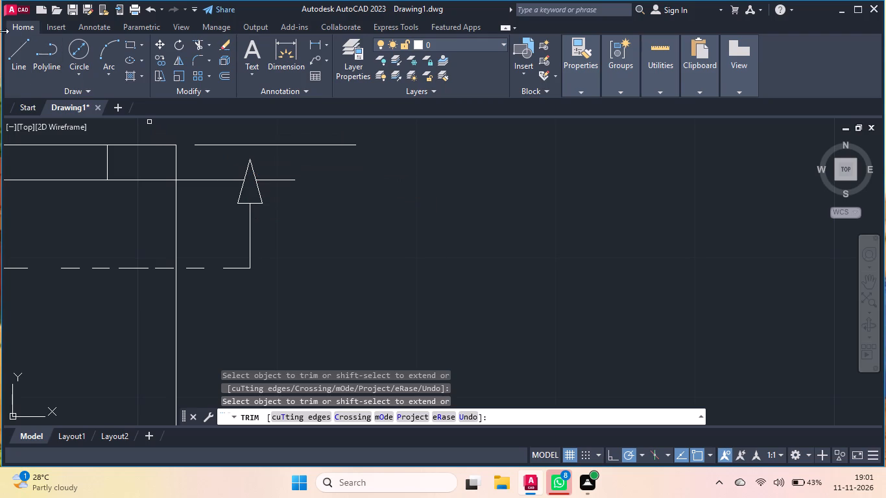
Draw an extension line rightward from the side view's inner bottom line, ending directly below the inner top extension line's end.
left_click(12, 54)
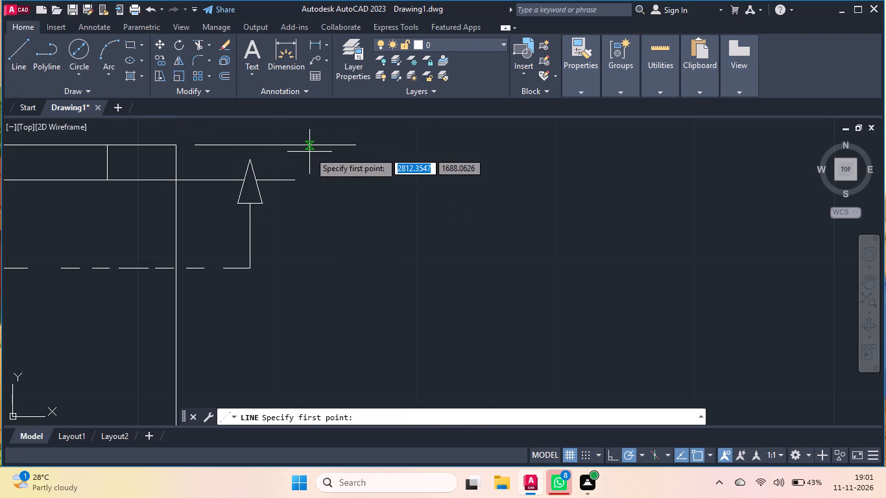
scroll(309, 152, "down", 1)
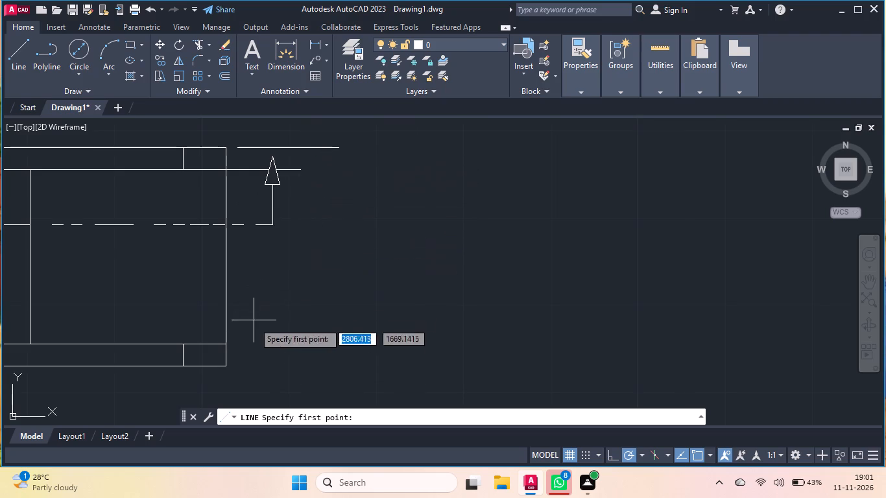
left_click(225, 346)
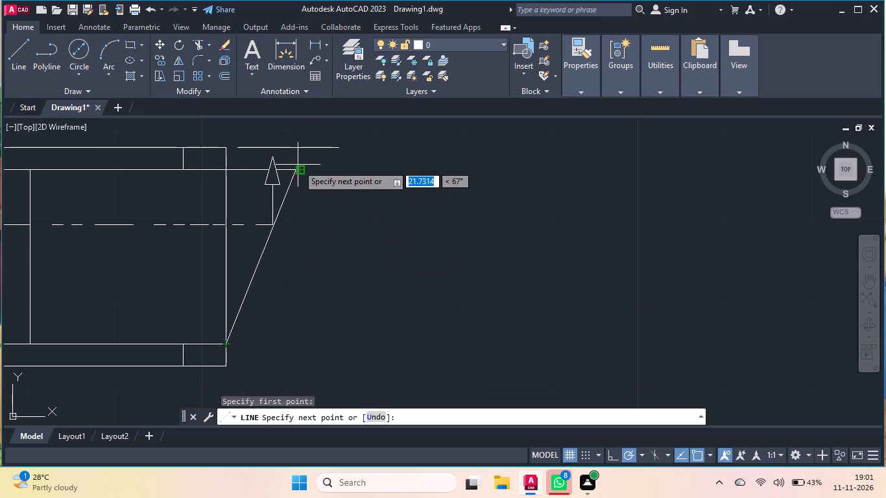
left_click(299, 344)
Draw an extension line rightward, slightly clear of the side view's outer bottom corner, ending directly below the outer top extension line's end.
left_click(19, 59)
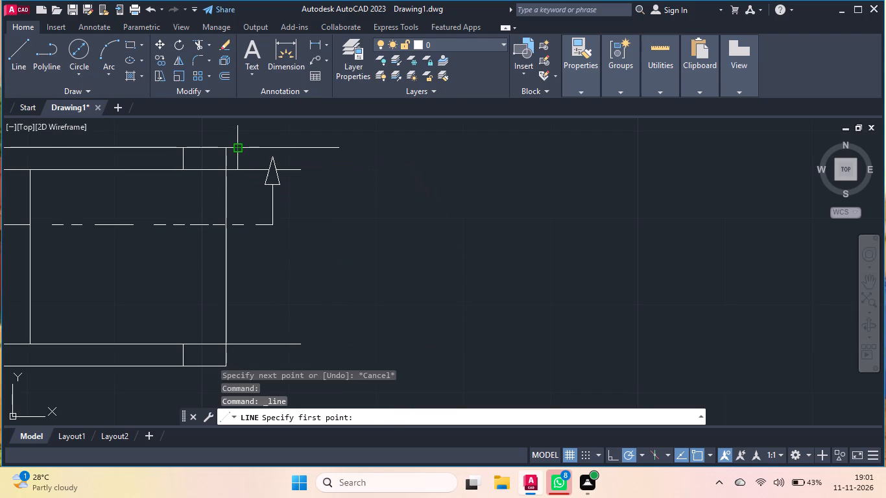
scroll(244, 220, "down", 1)
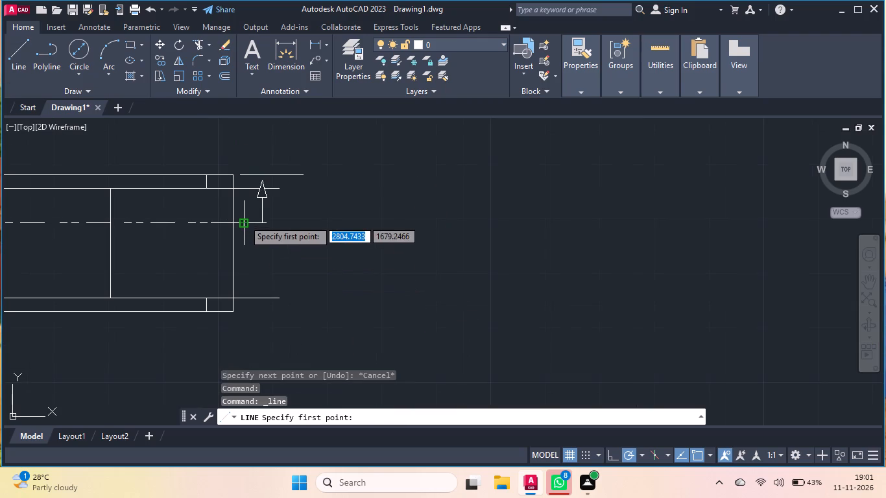
scroll(240, 270, "up", 2)
scroll(243, 226, "down", 1)
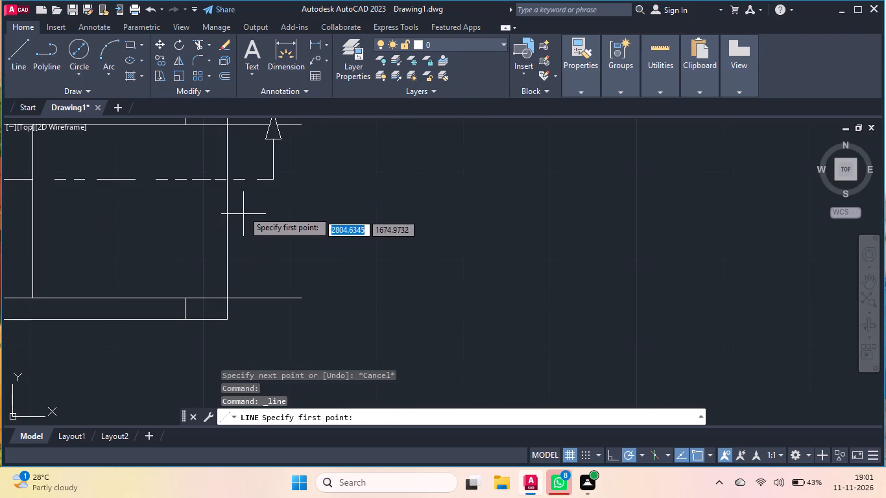
scroll(241, 165, "down", 1)
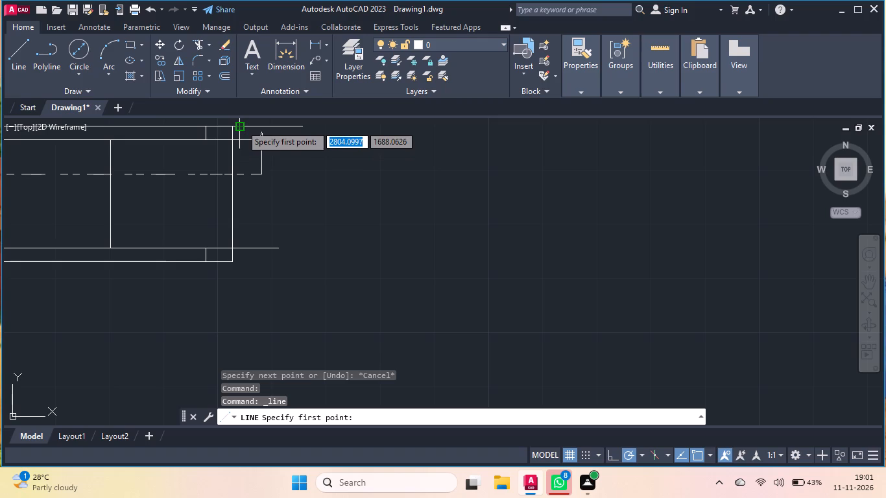
double_click(242, 262)
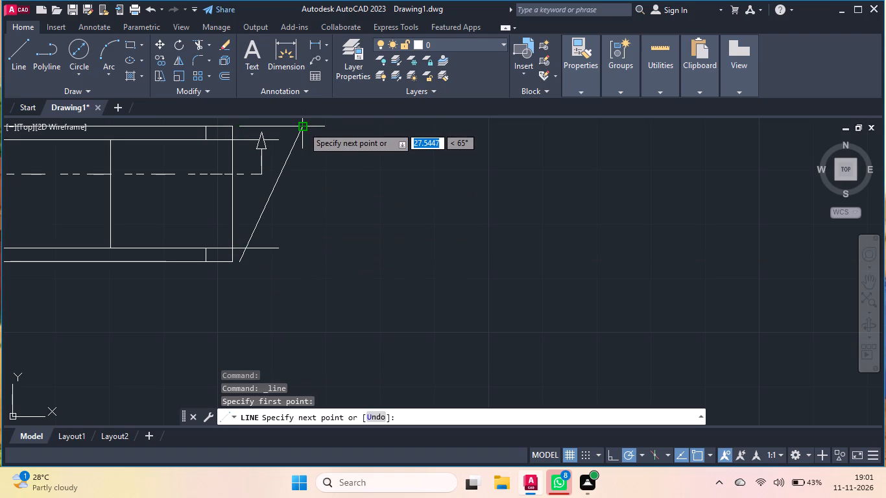
left_click(303, 262)
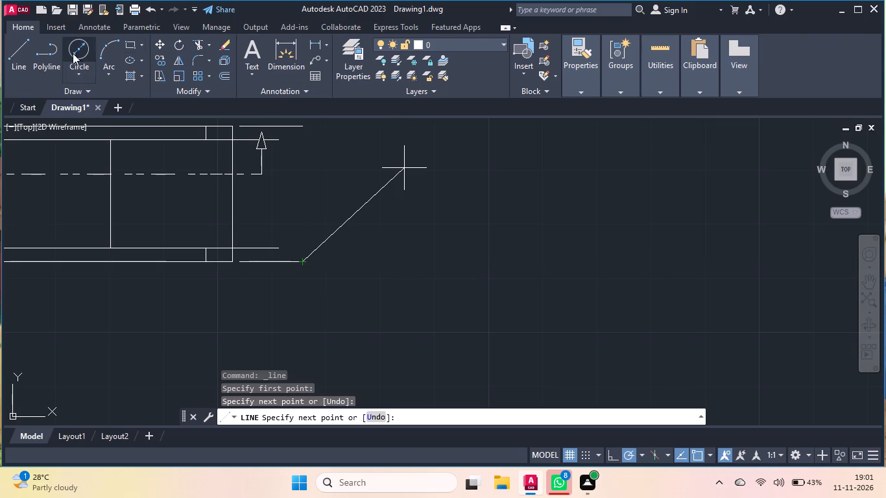
Draw a vertical dimension line between the outer extension lines, its upper piece about 7 units long, leaving a mid gap of about 6 units.
double_click(21, 53)
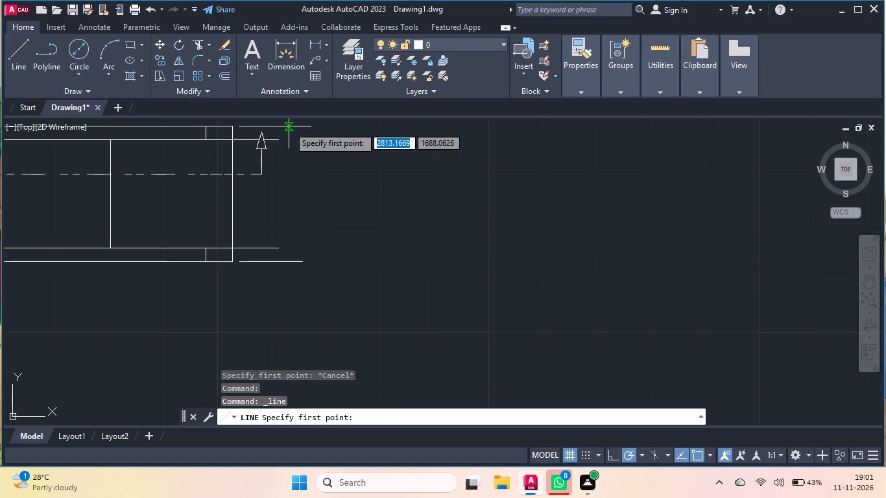
double_click(289, 126)
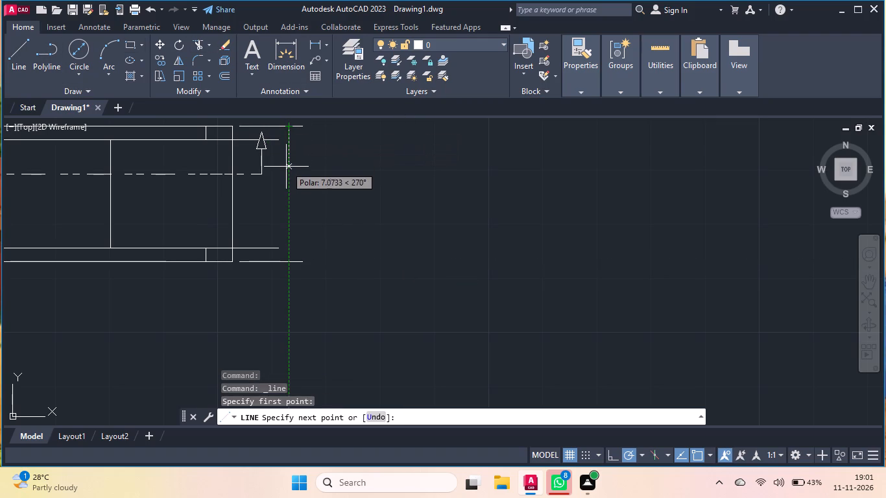
left_click(286, 167)
key("space")
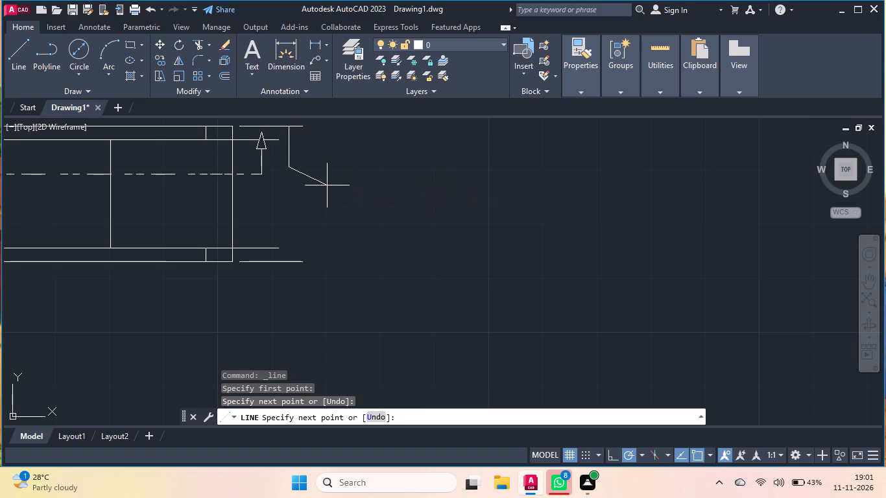
key("space")
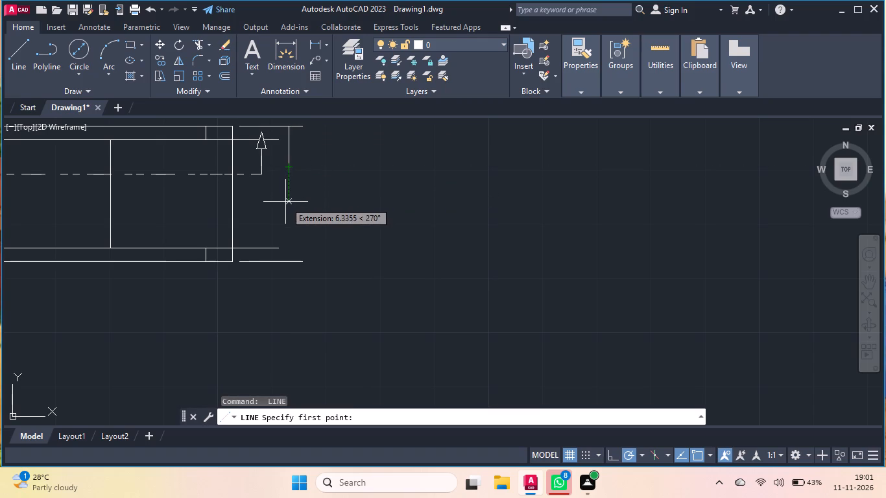
double_click(286, 203)
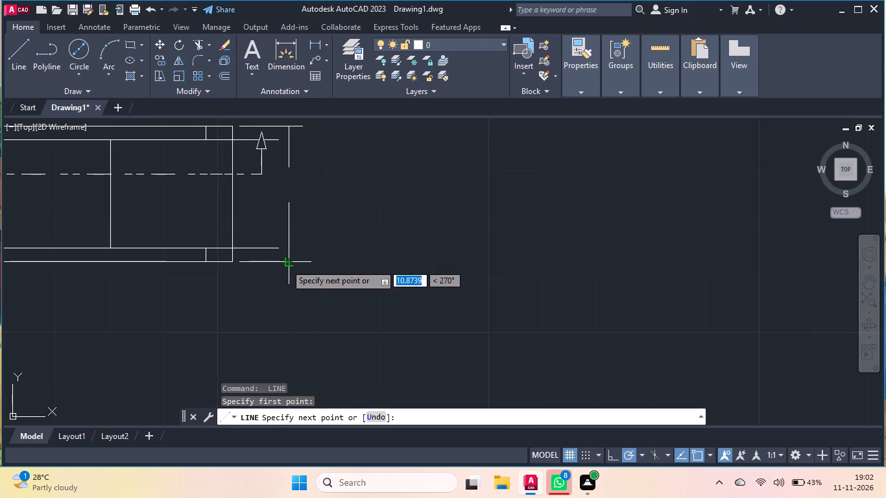
left_click(285, 264)
key("space")
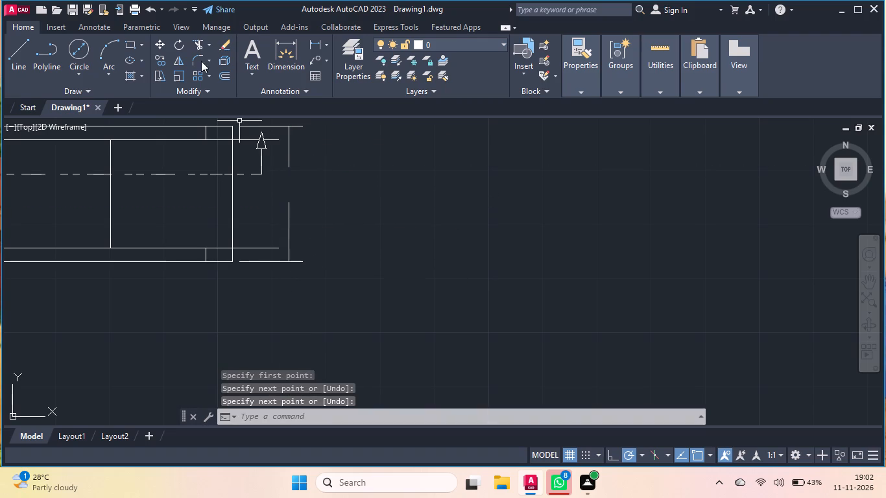
Place the multiline text 25 at height 2.5 in the gap of the outer dimension line.
left_click(252, 47)
left_click(277, 182)
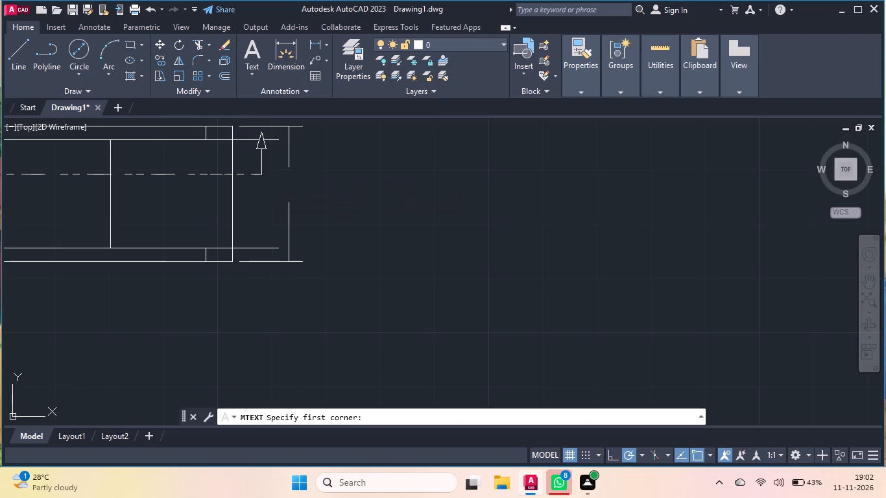
left_click(370, 184)
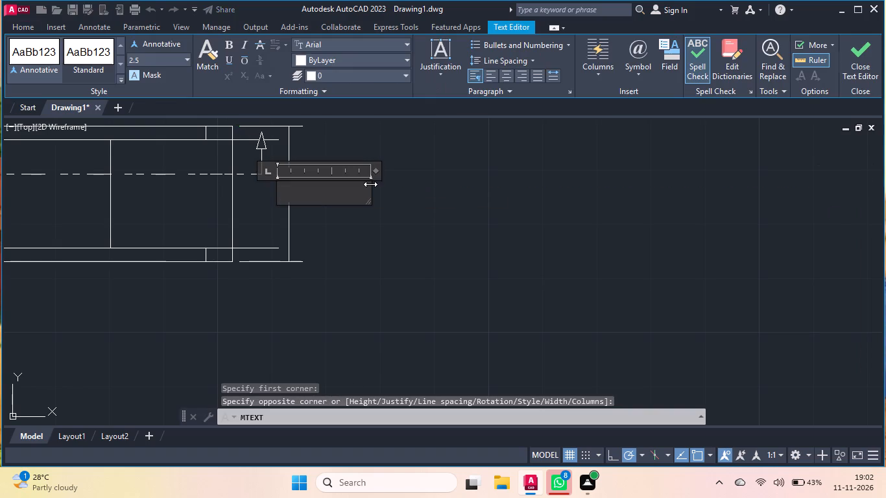
type("25")
left_click(447, 178)
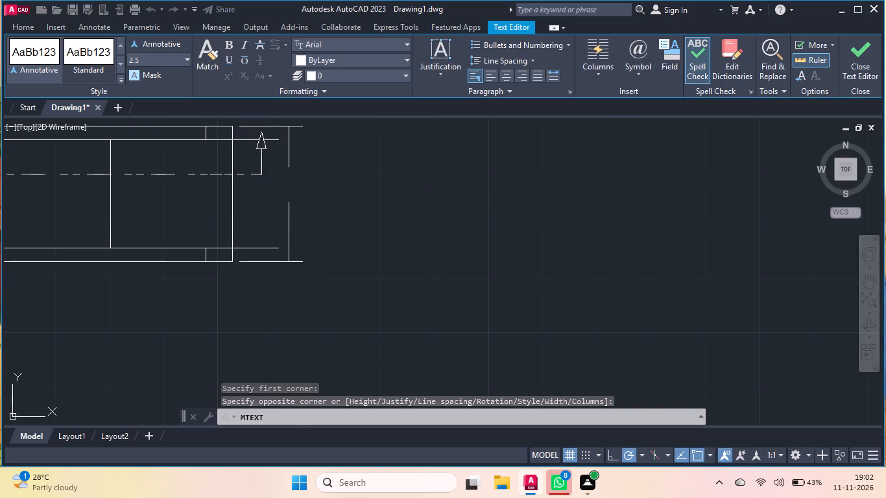
double_click(287, 187)
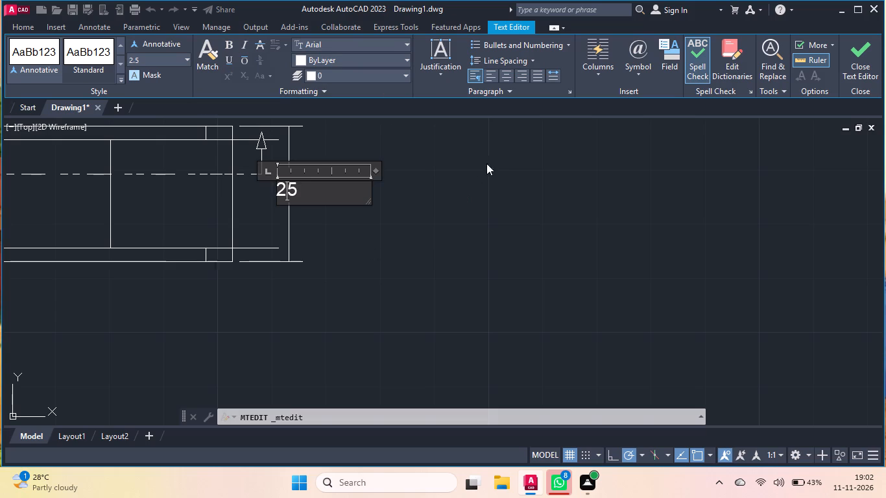
left_click(851, 79)
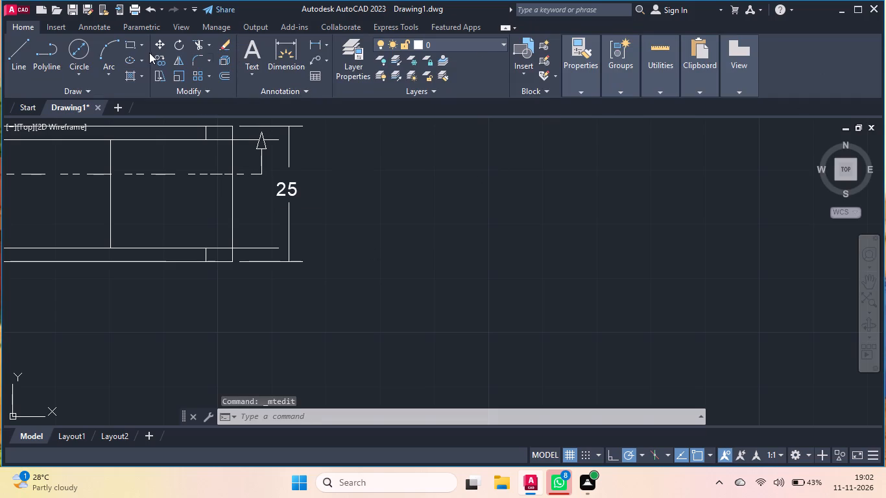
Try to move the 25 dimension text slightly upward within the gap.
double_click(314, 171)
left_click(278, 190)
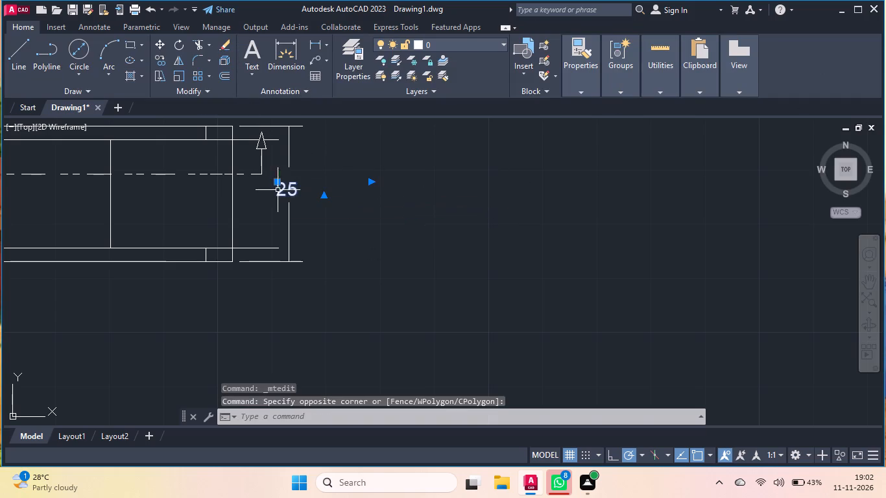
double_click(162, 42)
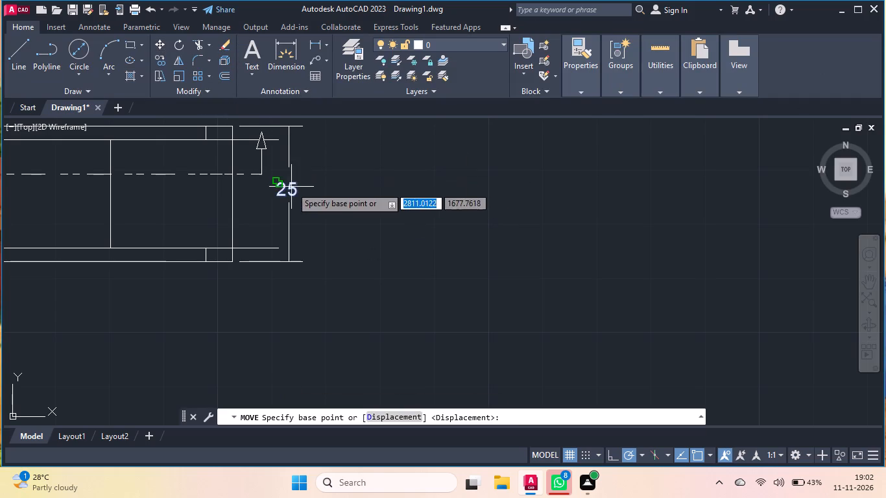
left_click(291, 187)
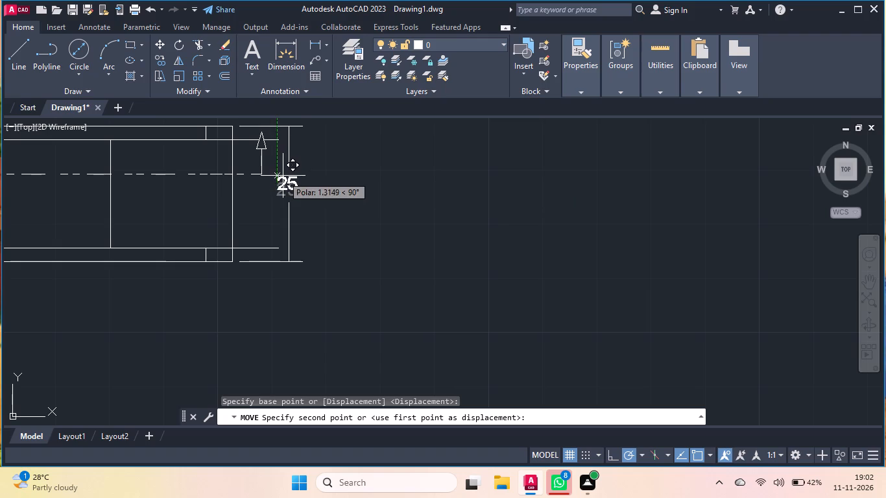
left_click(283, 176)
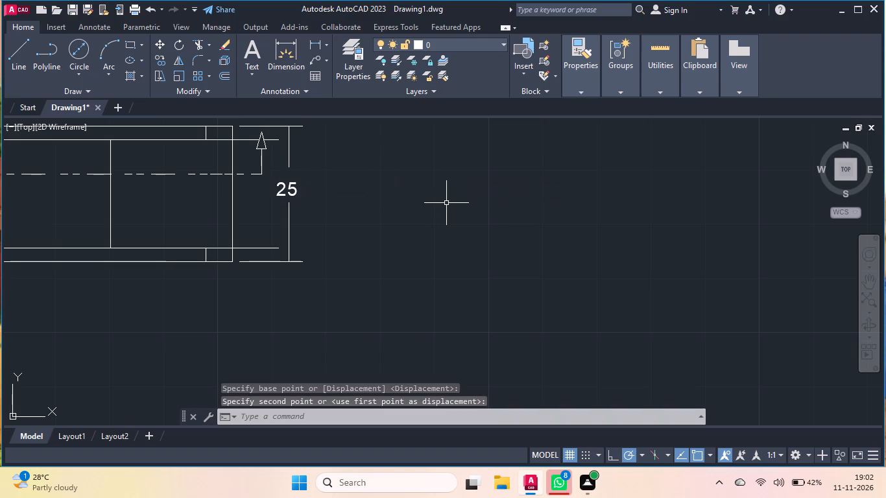
Copy the section label A from above the section line's left arrow to above its right arrow and the outer top extension line.
scroll(446, 203, "down", 2)
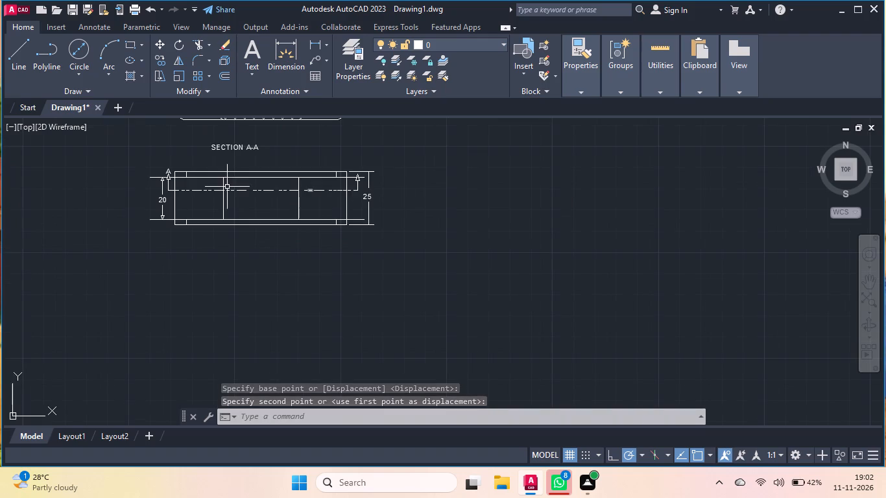
scroll(176, 171, "up", 3)
left_click(149, 158)
left_click(121, 174)
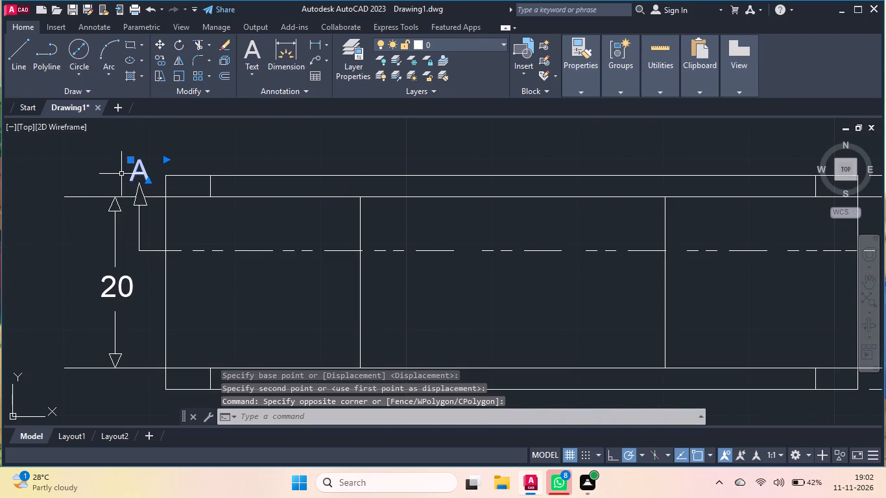
left_click(163, 59)
left_click(139, 172)
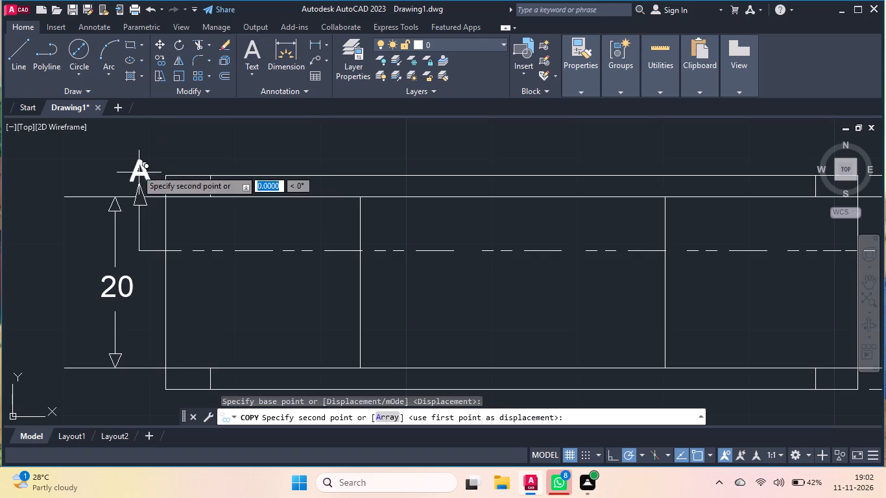
scroll(135, 168, "down", 1)
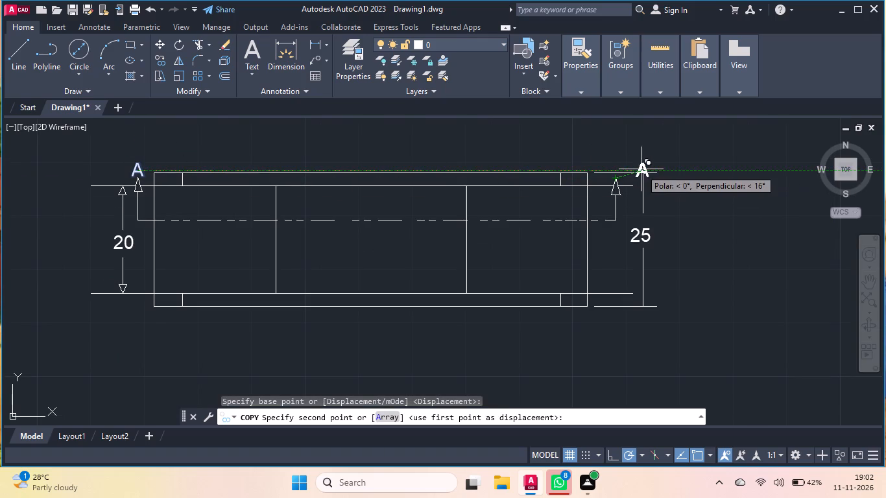
scroll(634, 167, "up", 3)
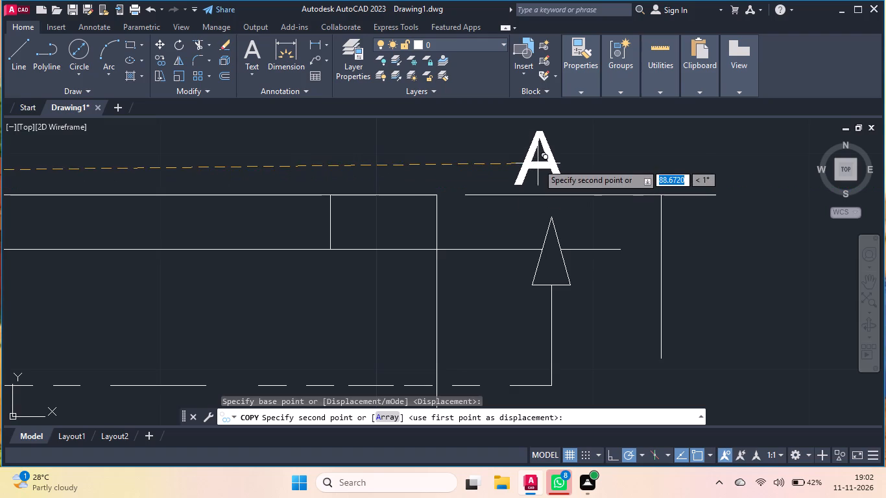
left_click(538, 163)
key("Escape")
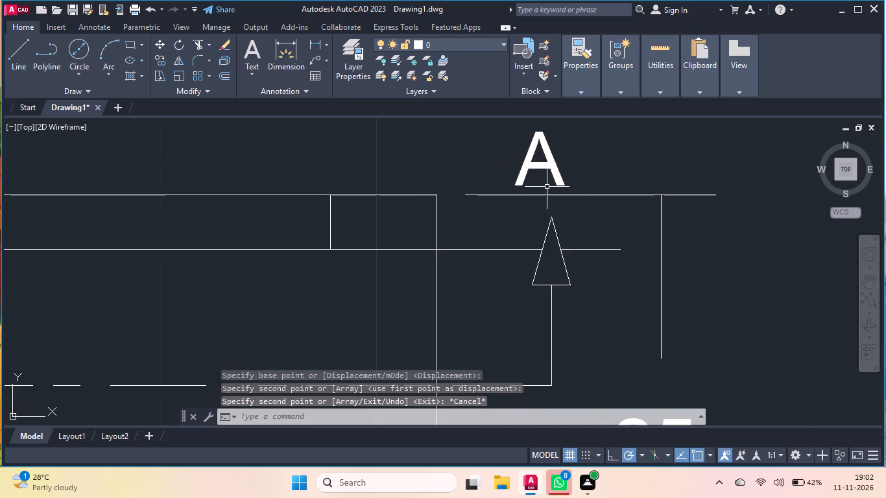
Trim away both slanted sides of the section line's right arrowhead, keeping its base line.
left_click(553, 224)
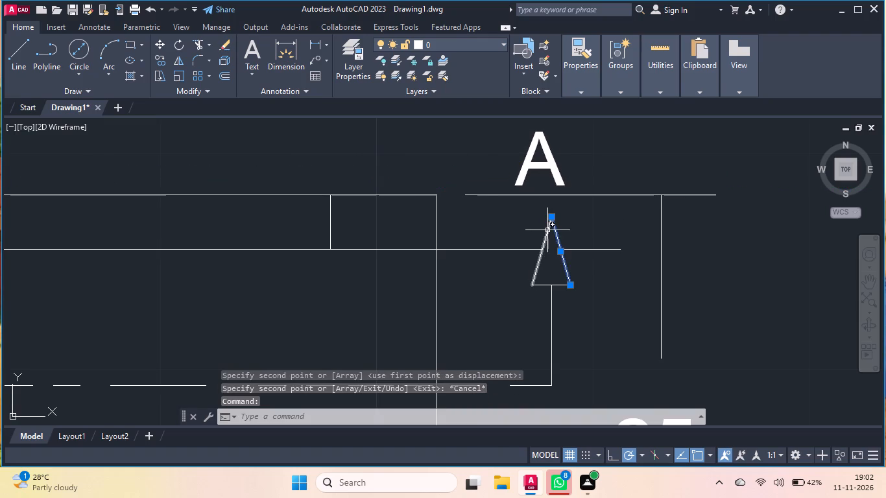
double_click(547, 230)
left_click(201, 45)
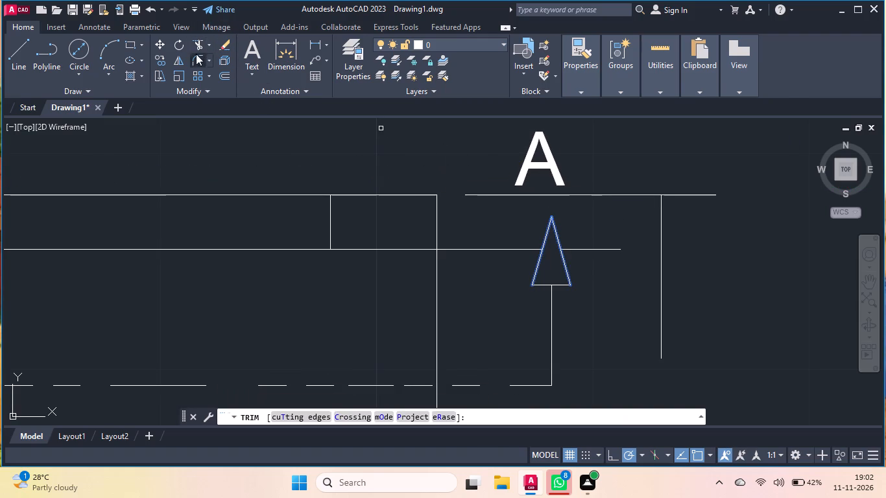
double_click(197, 46)
left_click(584, 225)
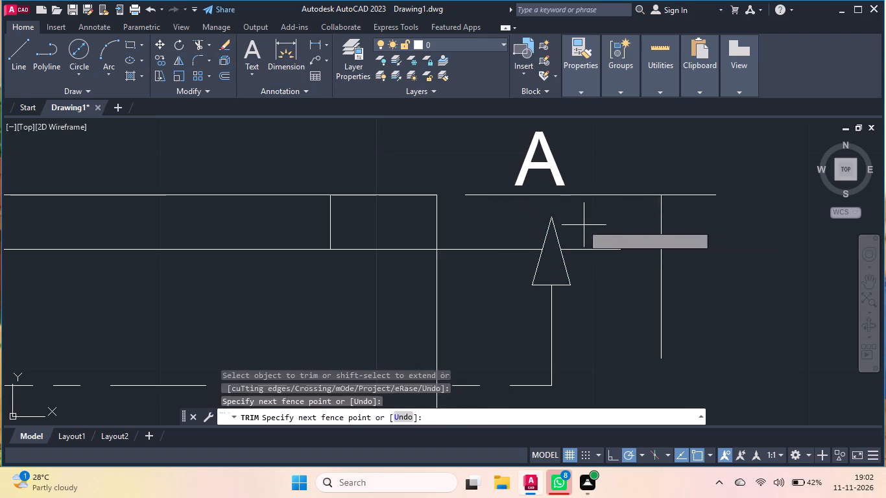
left_click(519, 225)
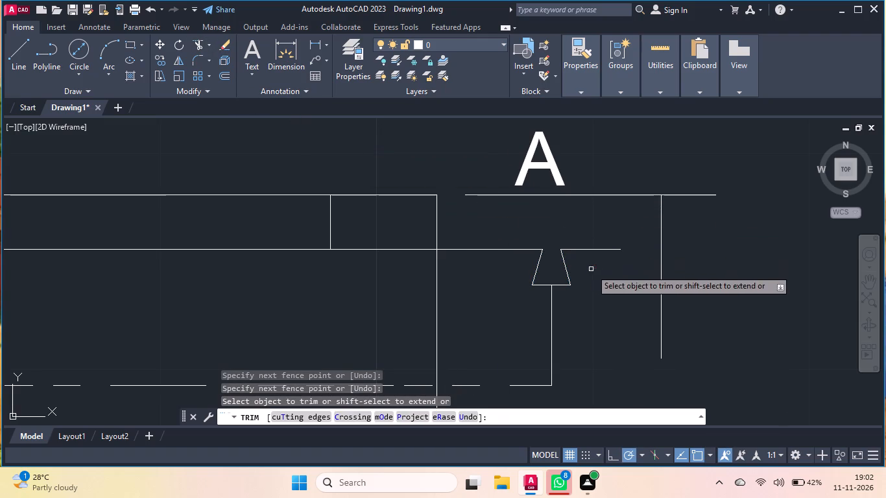
left_click(592, 269)
left_click(529, 270)
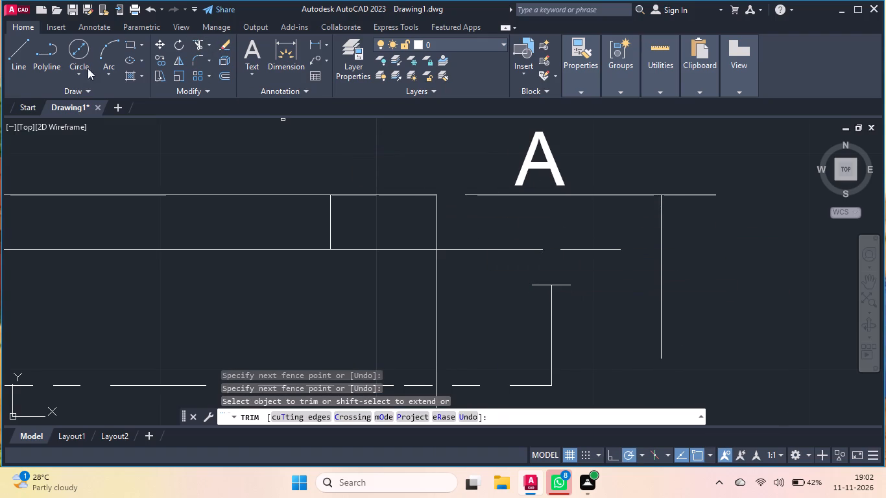
Redraw the right arrowhead's slanted sides from the base ends, with the tip on the outer top extension line.
left_click(15, 54)
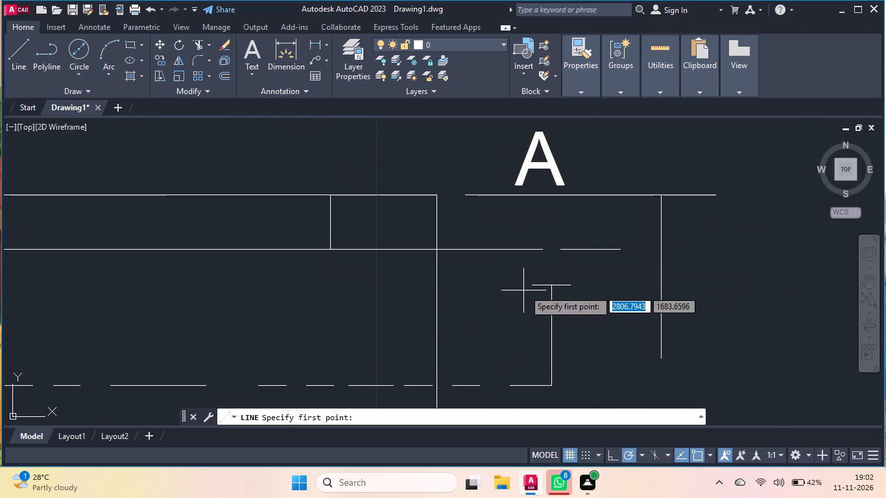
double_click(531, 285)
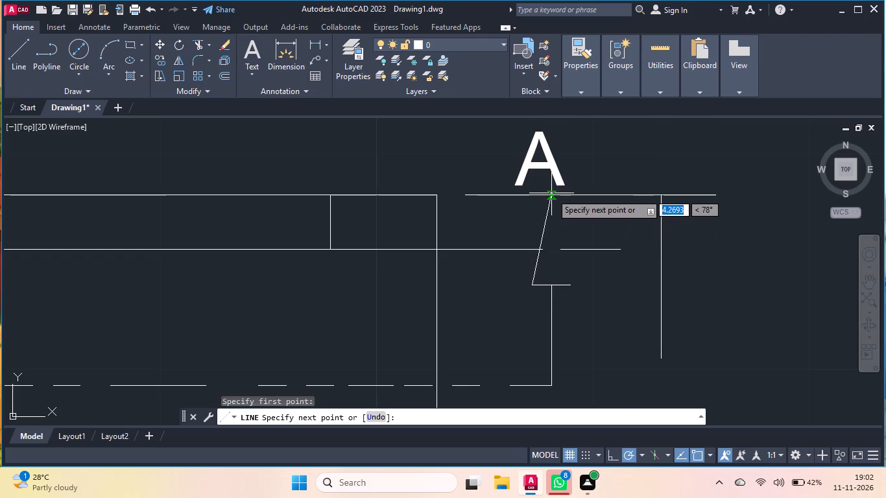
double_click(551, 193)
left_click(575, 285)
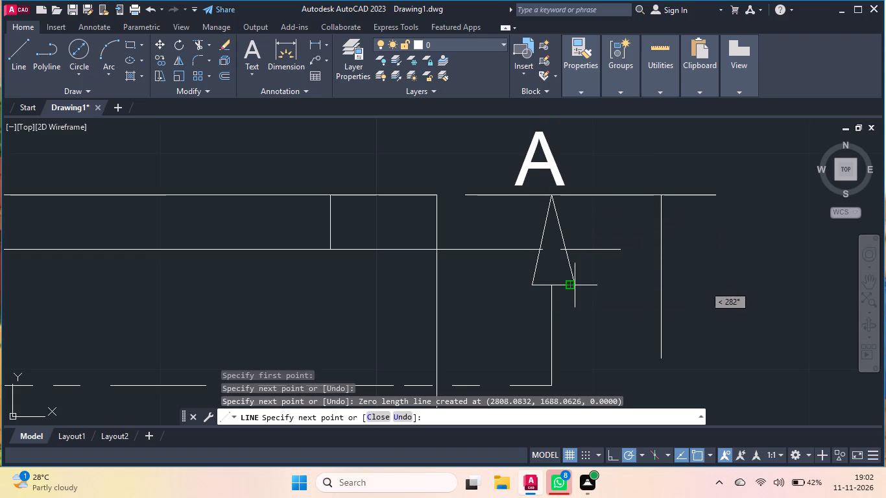
Trim away the leftover pieces of the inner top extension line inside the section line's right arrowhead.
left_click(198, 43)
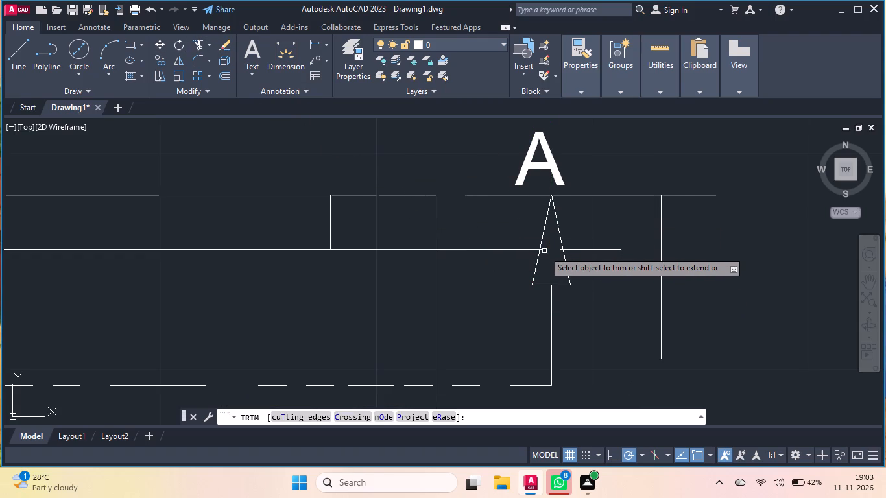
left_click(543, 250)
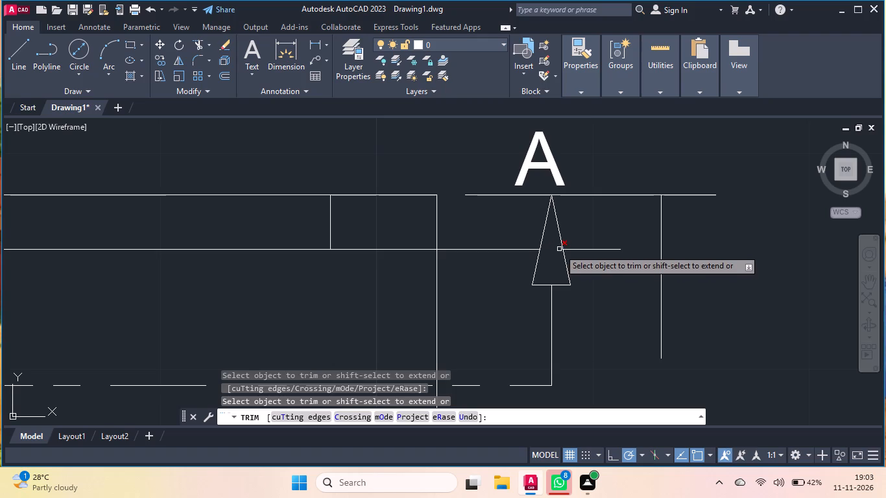
left_click(559, 249)
scroll(475, 187, "down", 2)
scroll(576, 213, "down", 1)
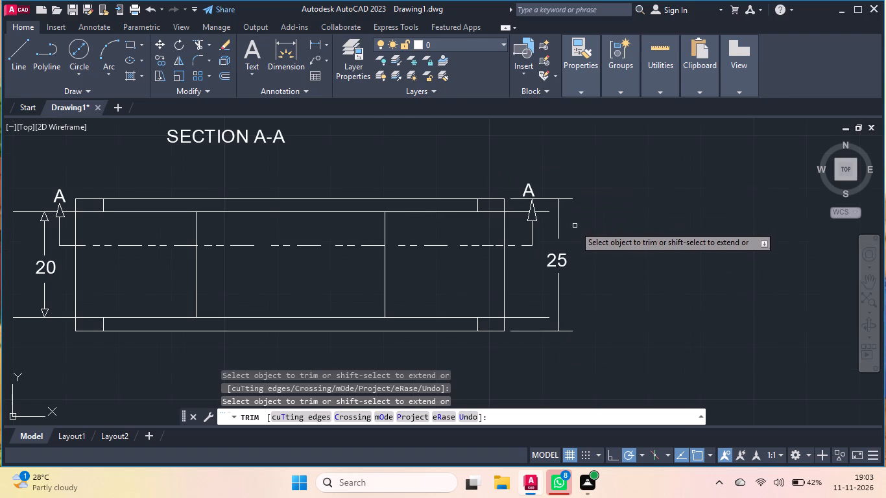
right_click(67, 121)
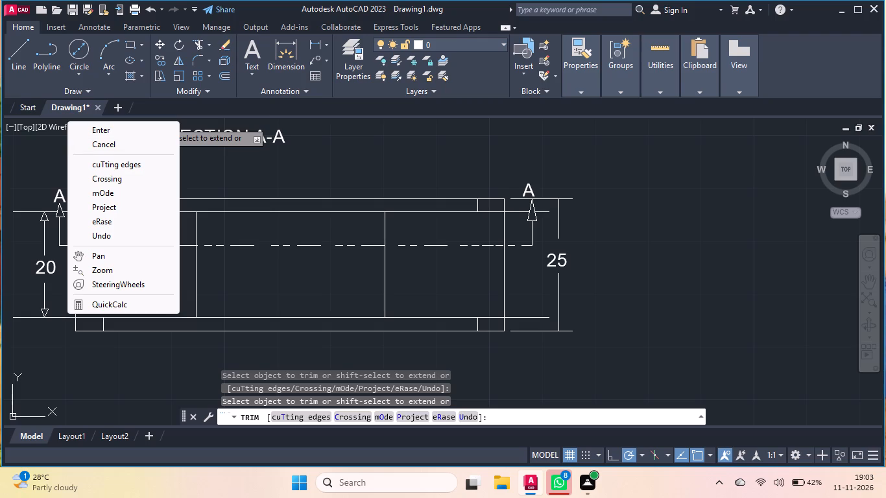
left_click(123, 130)
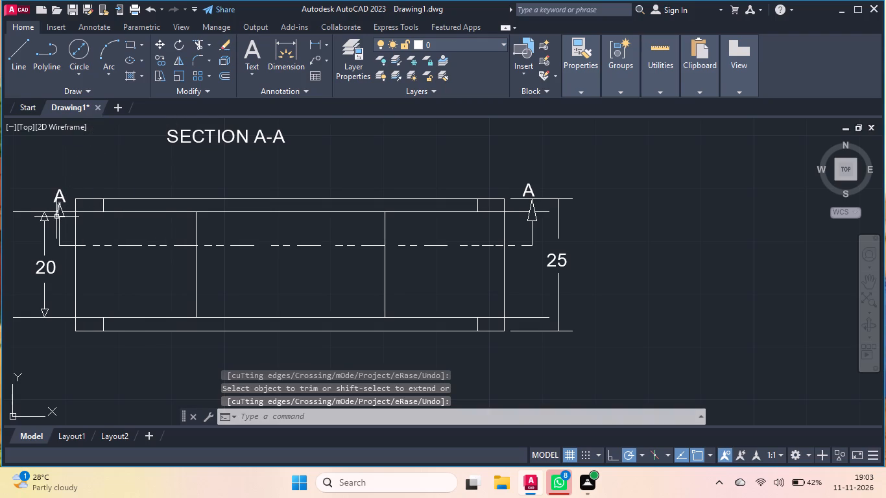
Copy the 20 dimension's upper arrowhead by its base midpoint onto the 25 dimension line, with the tip on the outer top extension line.
left_click(55, 217)
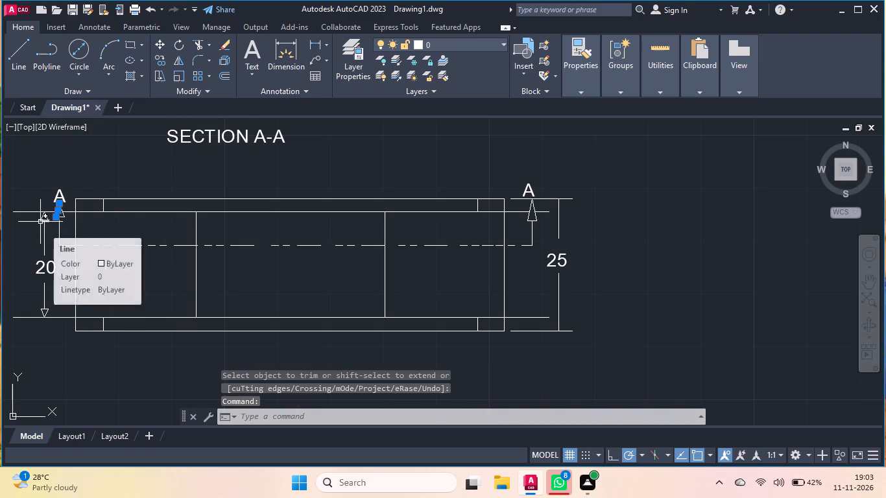
key("Escape")
scroll(40, 222, "up", 2)
left_click(61, 212)
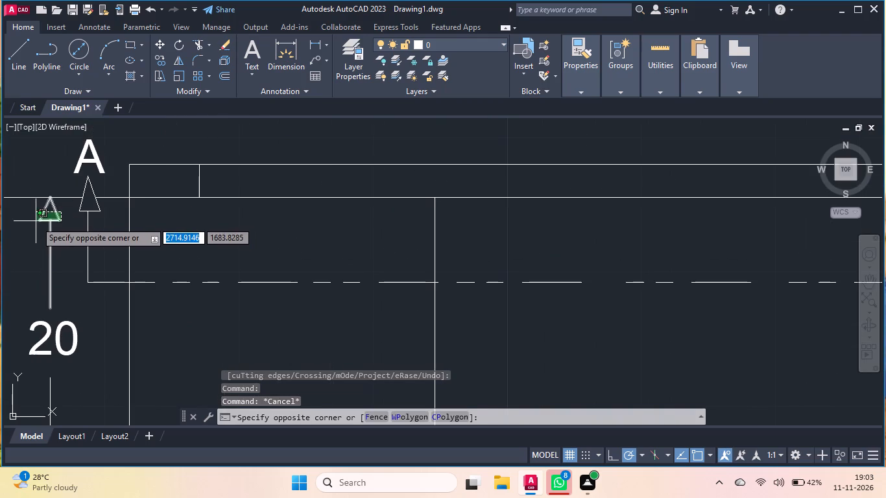
left_click(36, 220)
left_click(49, 220)
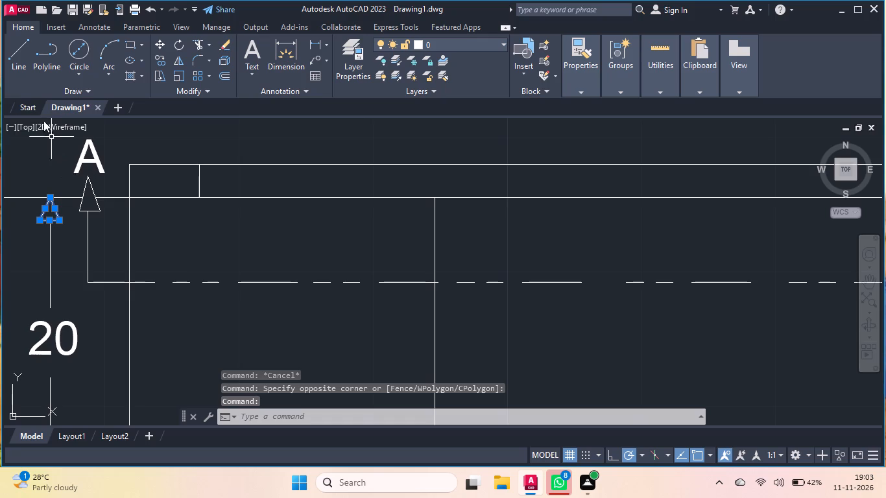
left_click(160, 55)
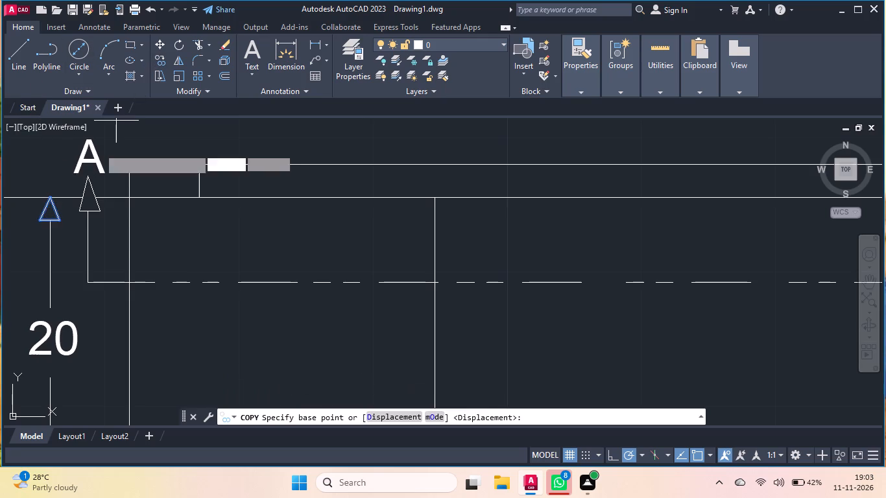
left_click(50, 217)
scroll(22, 224, "down", 3)
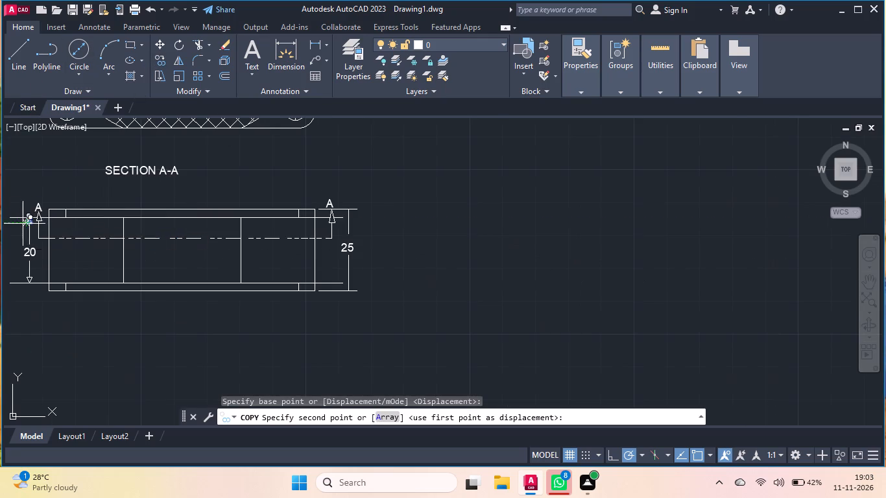
scroll(349, 213, "up", 6)
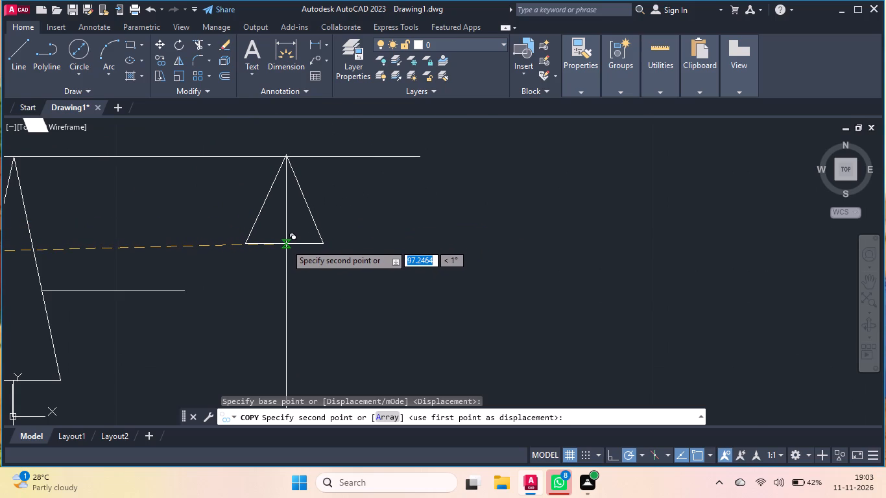
left_click(286, 244)
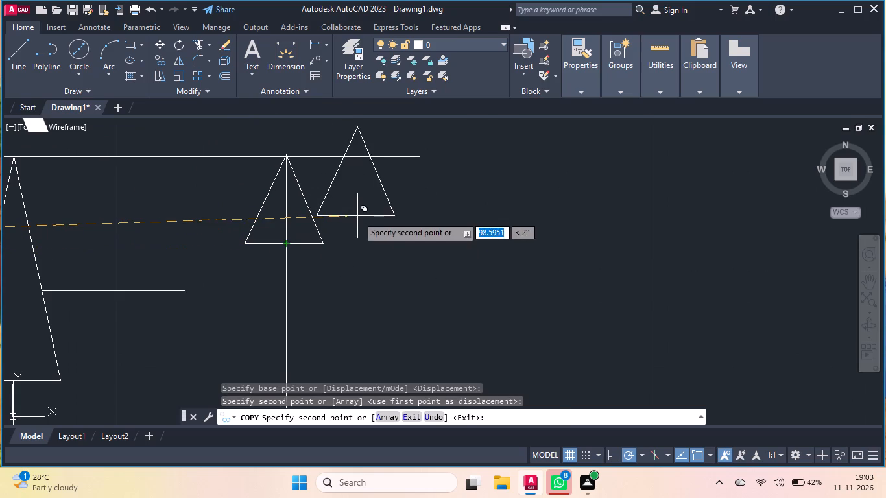
key("Escape")
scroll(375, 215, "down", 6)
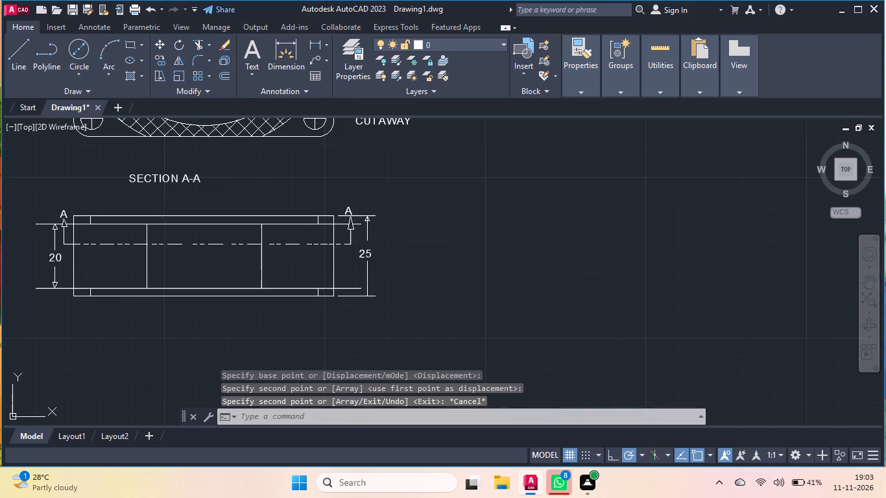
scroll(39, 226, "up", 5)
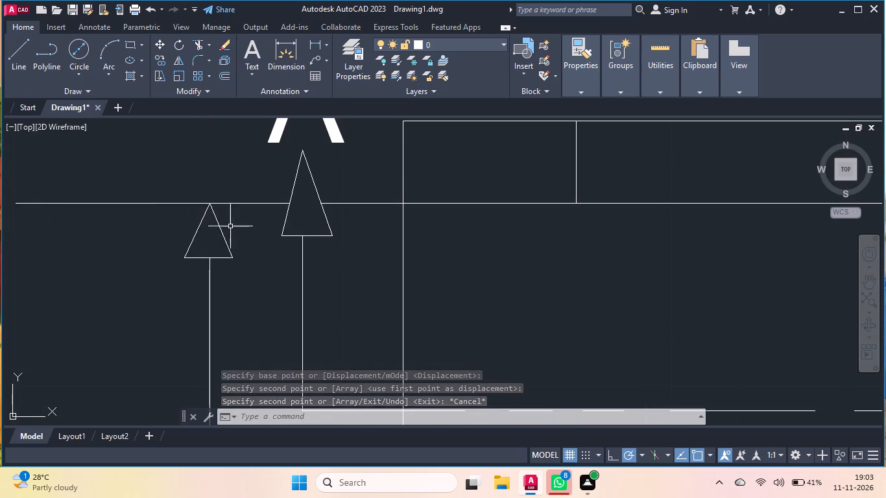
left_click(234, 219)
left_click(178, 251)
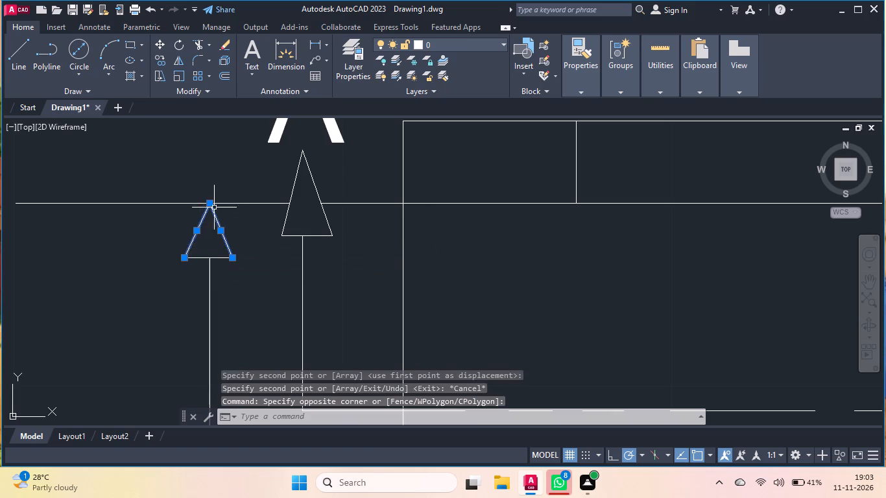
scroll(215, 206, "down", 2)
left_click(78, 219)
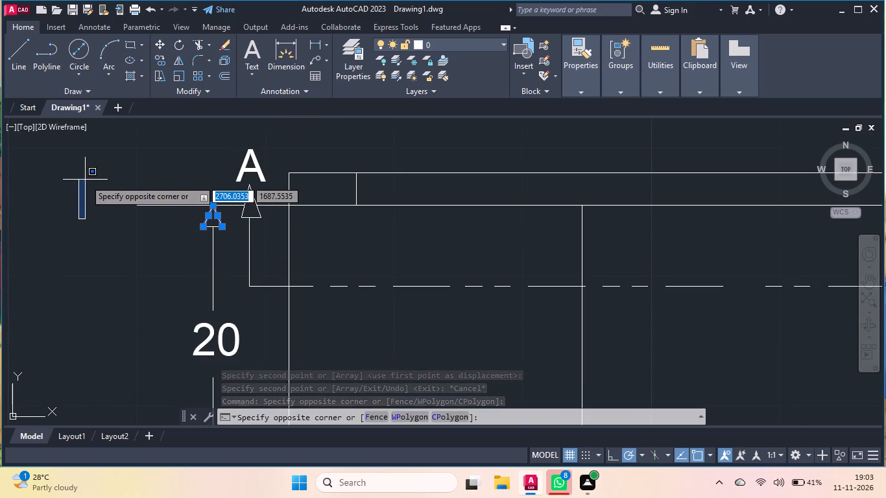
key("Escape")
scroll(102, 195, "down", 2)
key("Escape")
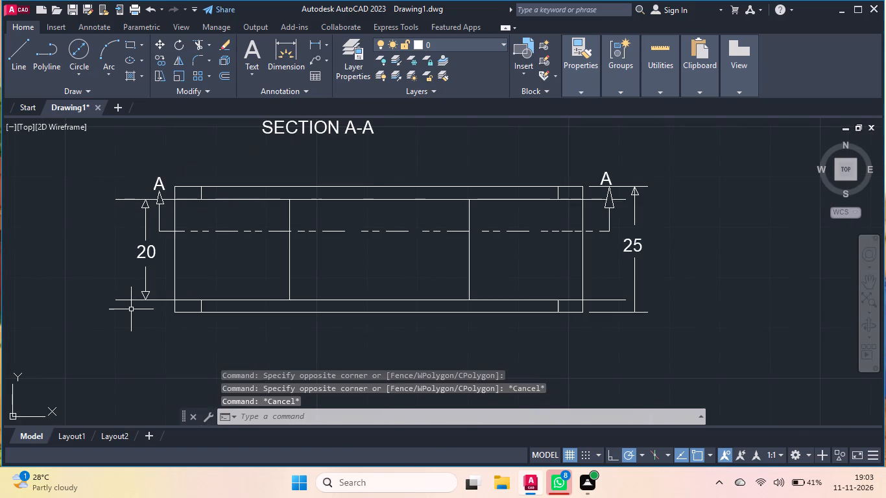
Copy the 20 dimension's lower arrowhead by its base midpoint onto the 25 dimension line, with the tip on the outer bottom extension line.
scroll(131, 309, "up", 3)
left_click(223, 237)
left_click(189, 259)
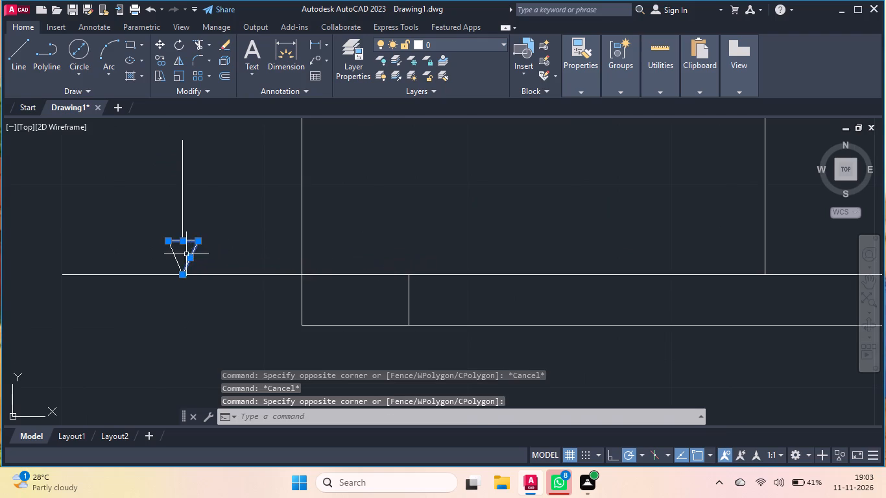
left_click(186, 246)
double_click(167, 256)
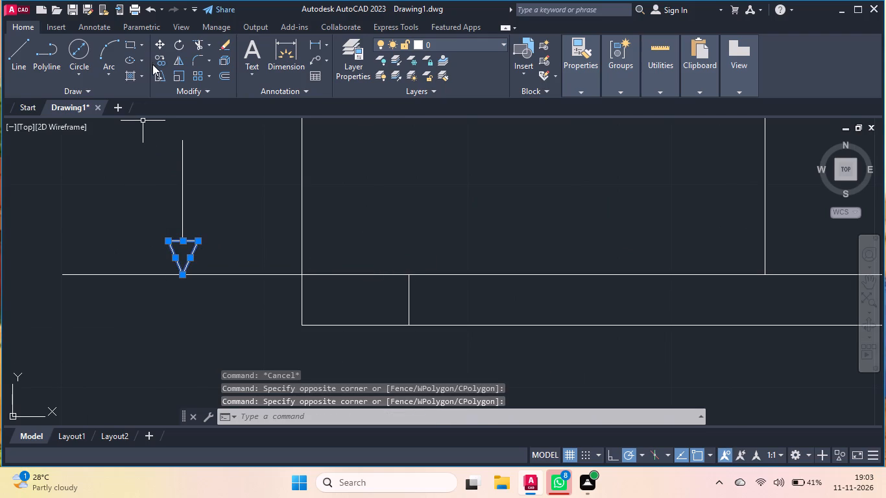
left_click(158, 61)
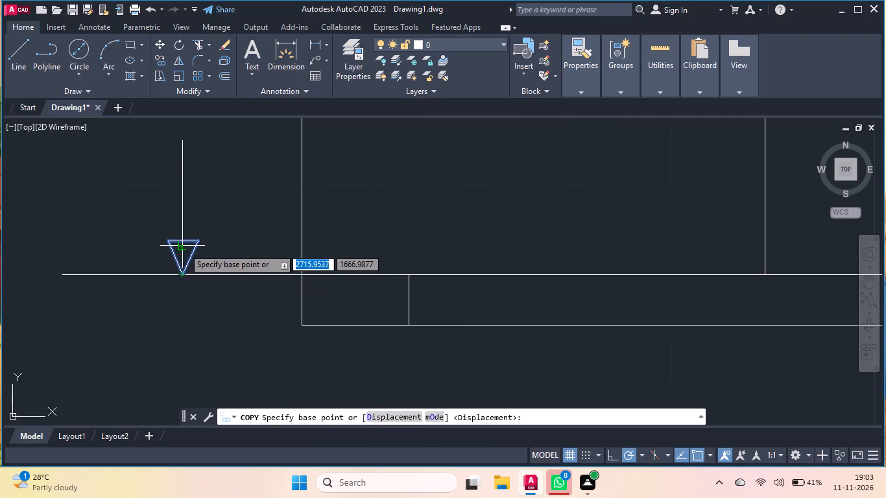
left_click(182, 244)
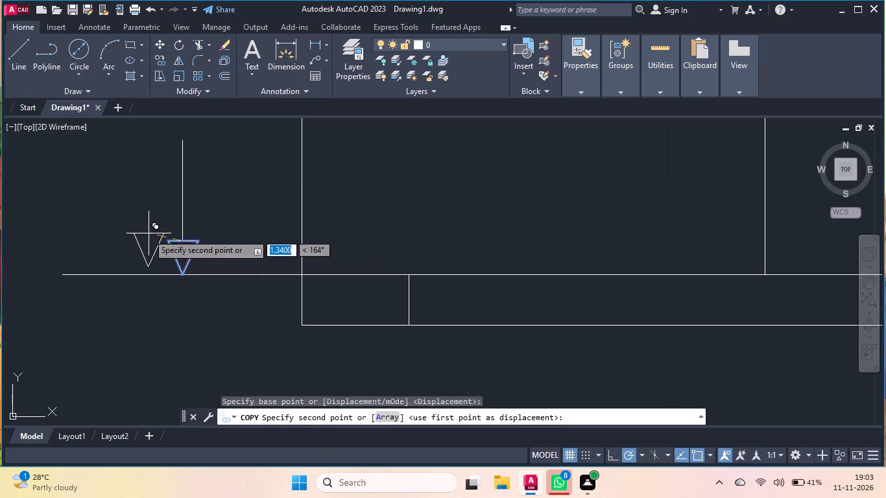
scroll(148, 233, "down", 3)
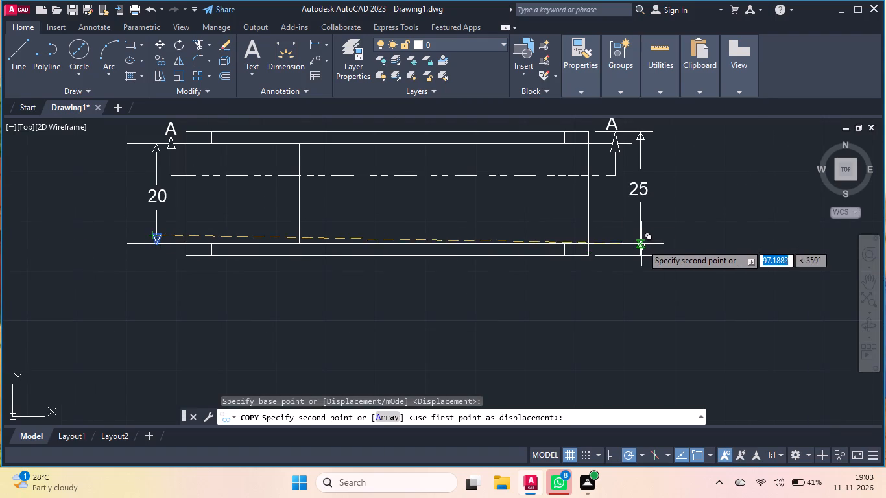
scroll(641, 244, "up", 6)
scroll(618, 239, "down", 2)
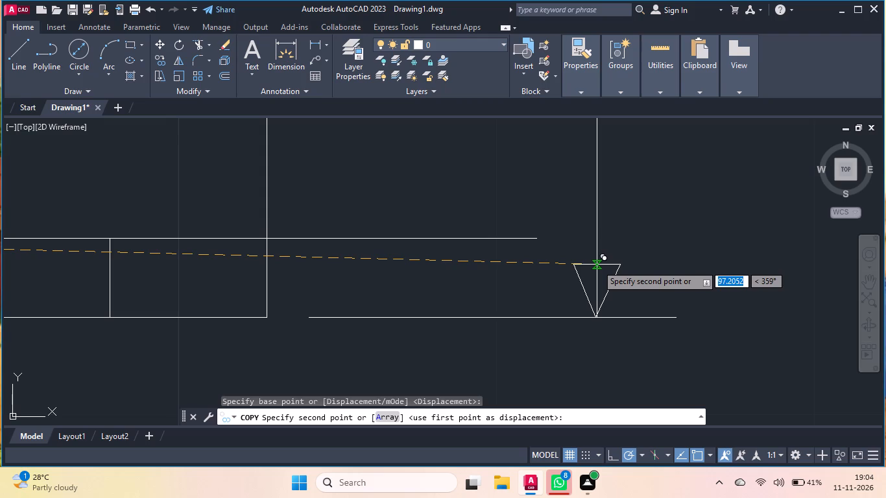
left_click(597, 265)
key("Escape")
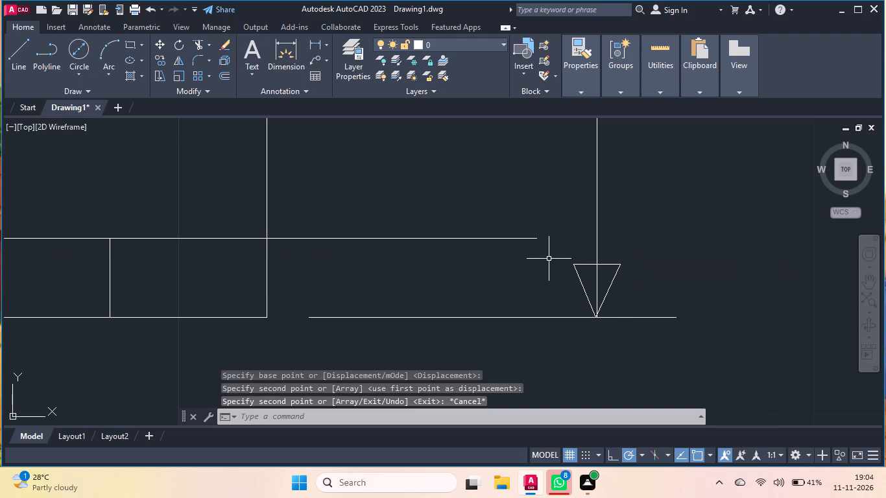
Trim the 25 dimension line where it runs inside its lower and upper arrowheads.
left_click(200, 47)
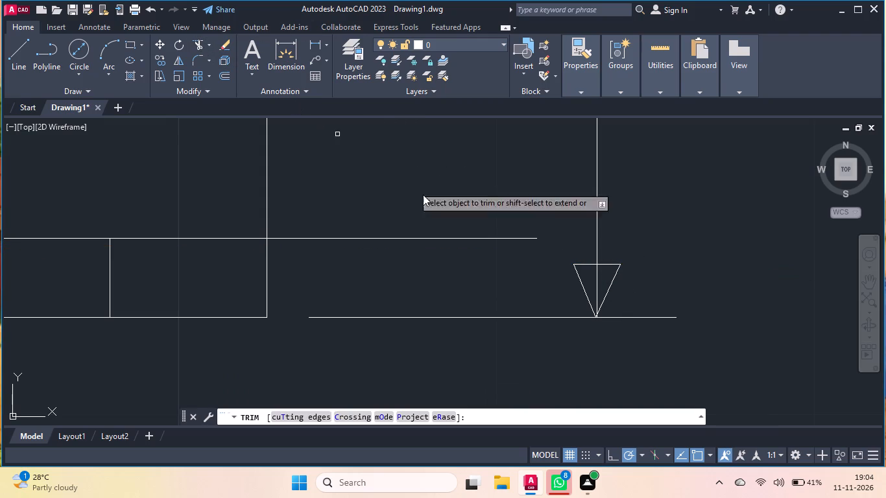
left_click(597, 278)
scroll(538, 279, "down", 4)
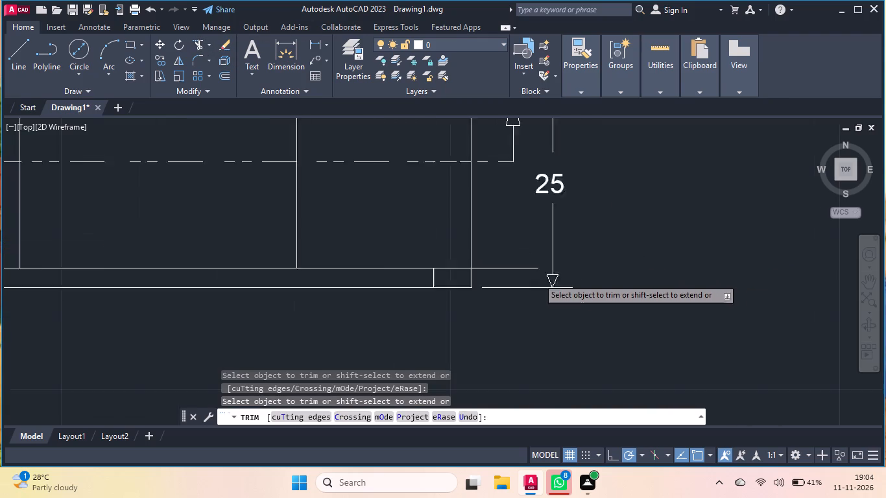
scroll(549, 154, "up", 5)
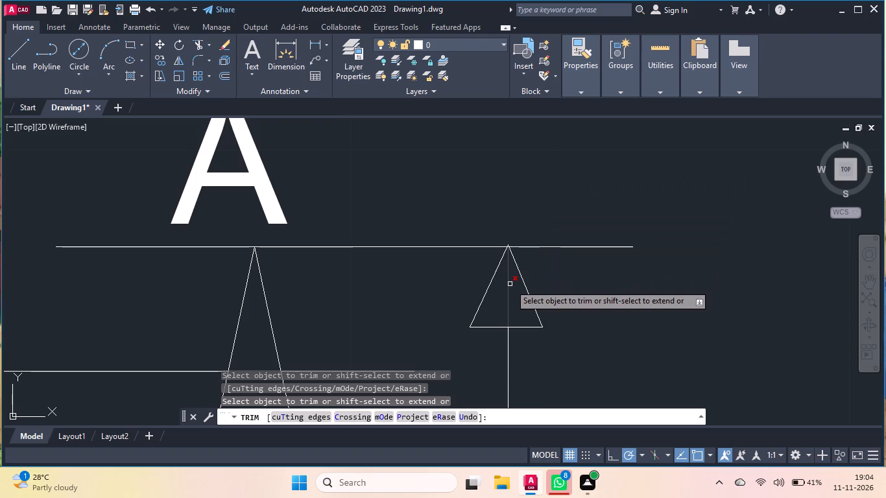
left_click(510, 284)
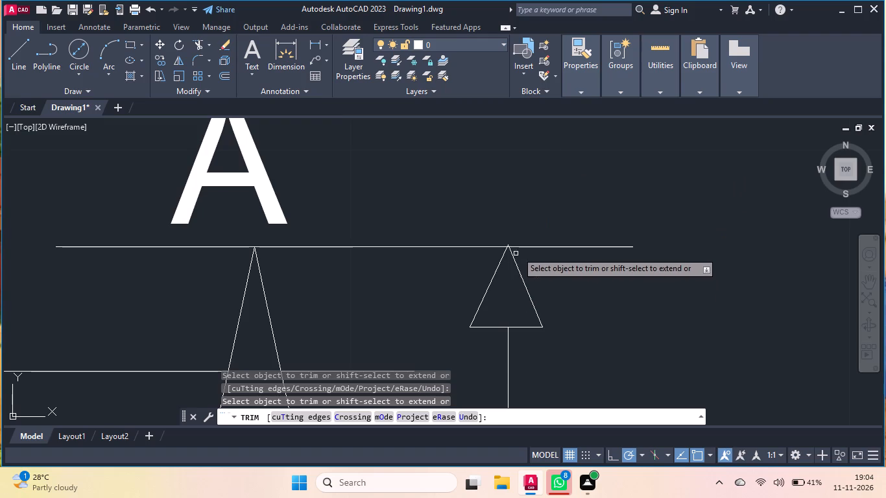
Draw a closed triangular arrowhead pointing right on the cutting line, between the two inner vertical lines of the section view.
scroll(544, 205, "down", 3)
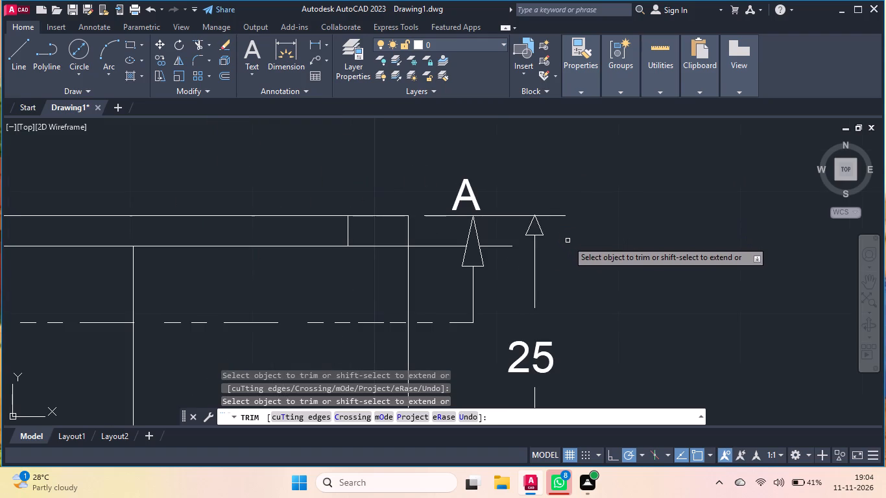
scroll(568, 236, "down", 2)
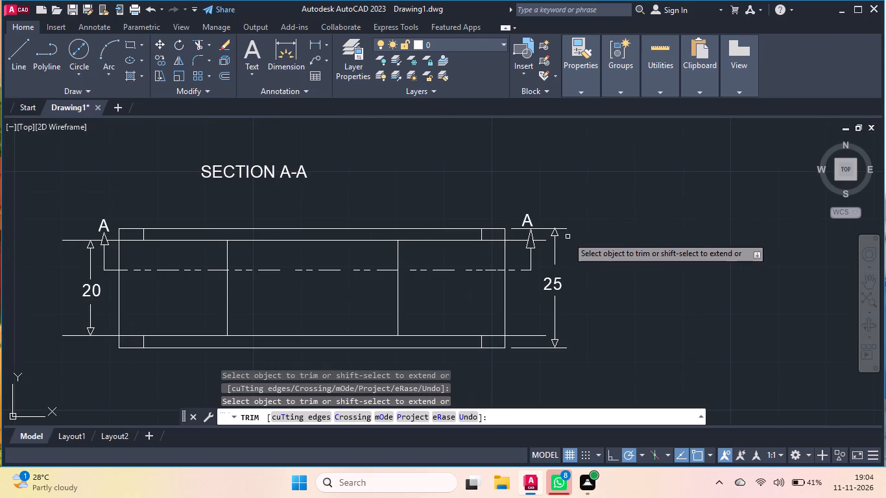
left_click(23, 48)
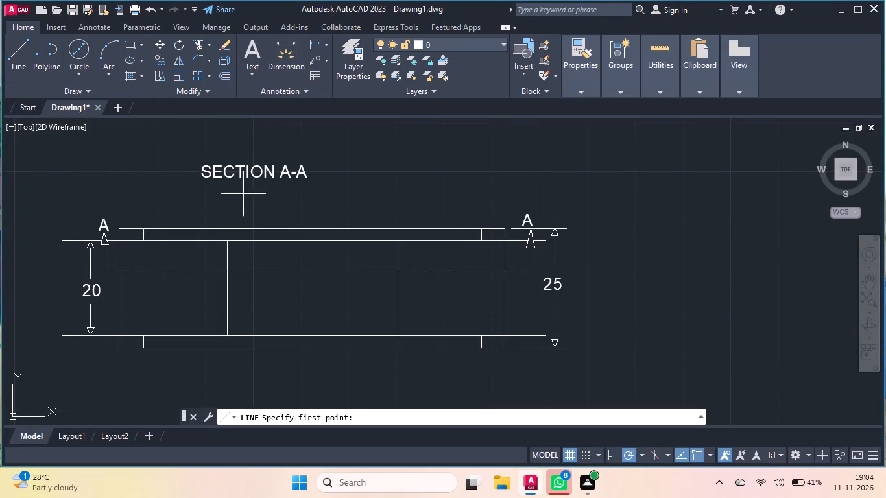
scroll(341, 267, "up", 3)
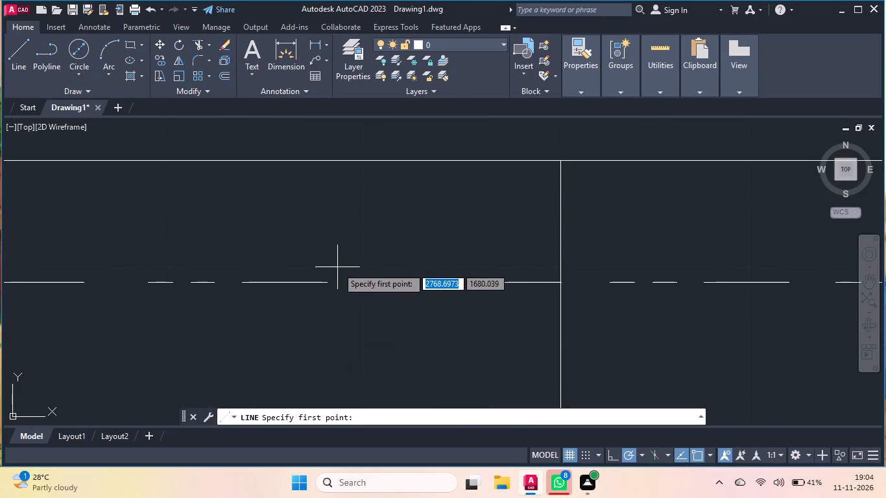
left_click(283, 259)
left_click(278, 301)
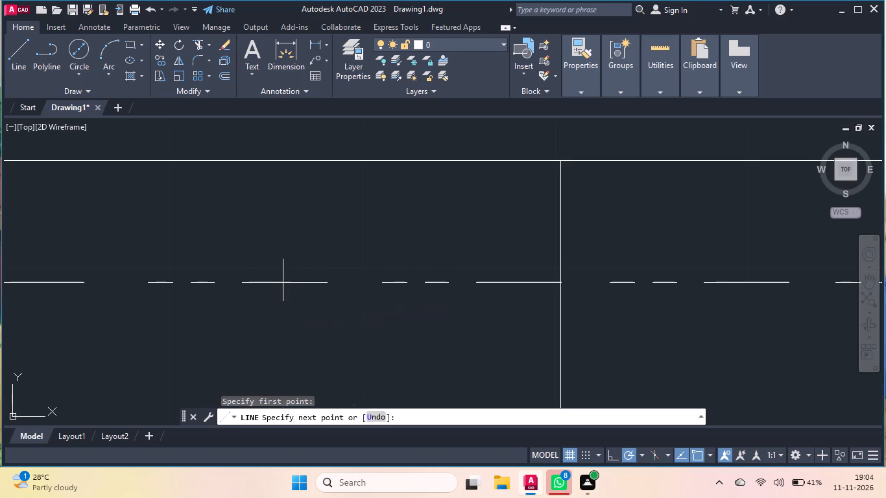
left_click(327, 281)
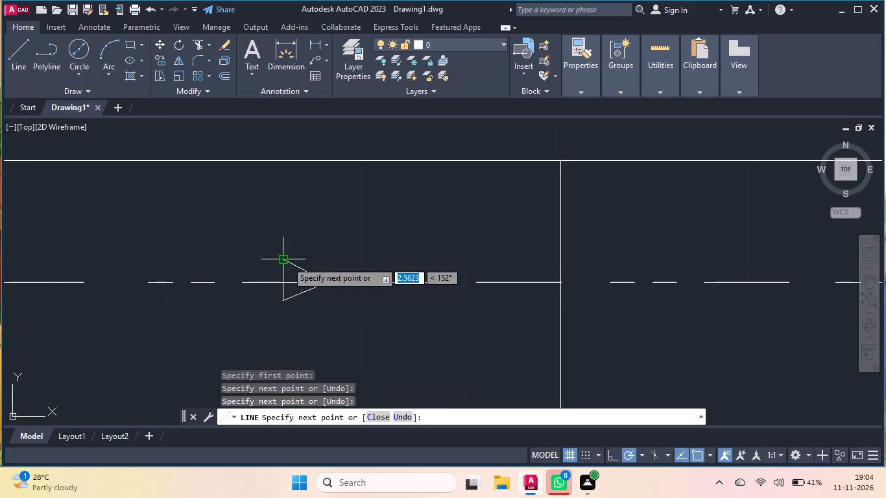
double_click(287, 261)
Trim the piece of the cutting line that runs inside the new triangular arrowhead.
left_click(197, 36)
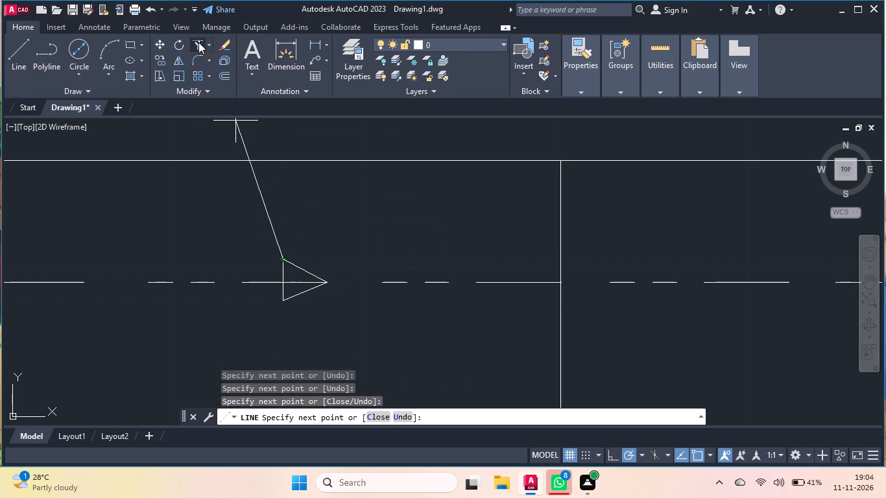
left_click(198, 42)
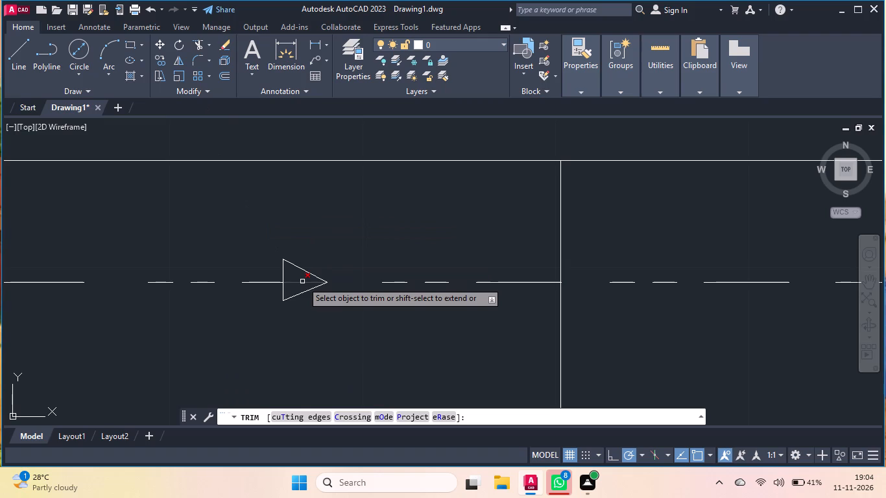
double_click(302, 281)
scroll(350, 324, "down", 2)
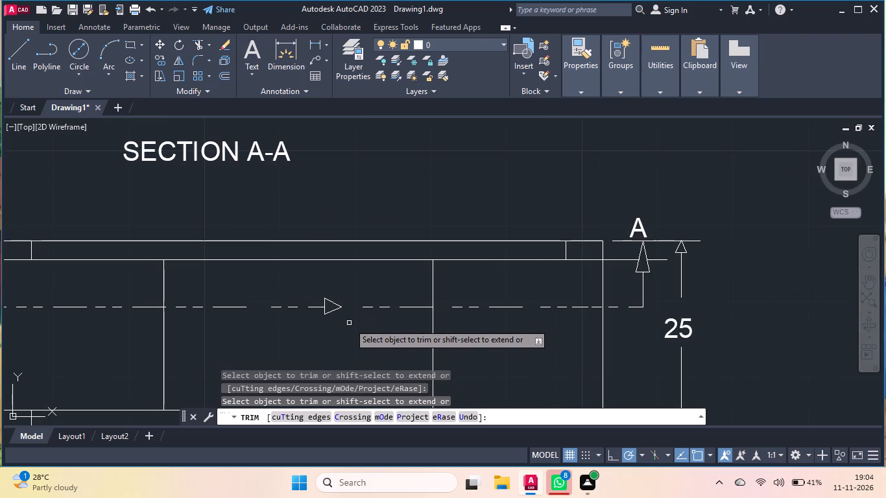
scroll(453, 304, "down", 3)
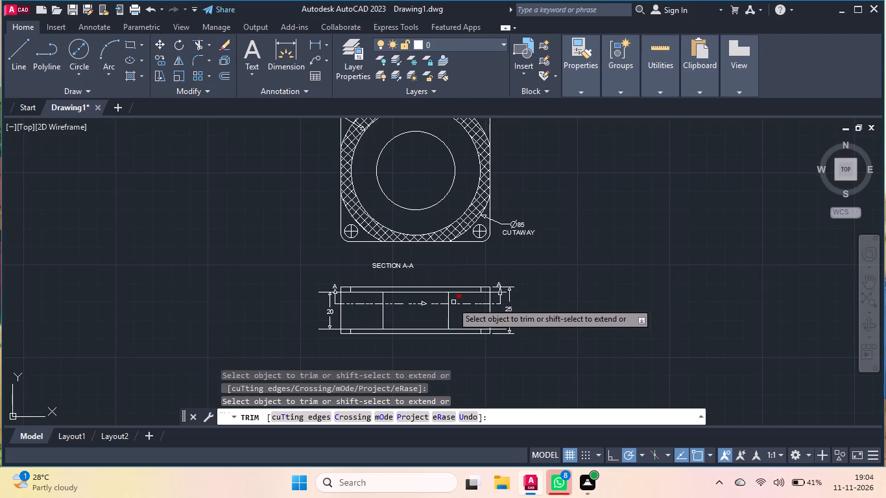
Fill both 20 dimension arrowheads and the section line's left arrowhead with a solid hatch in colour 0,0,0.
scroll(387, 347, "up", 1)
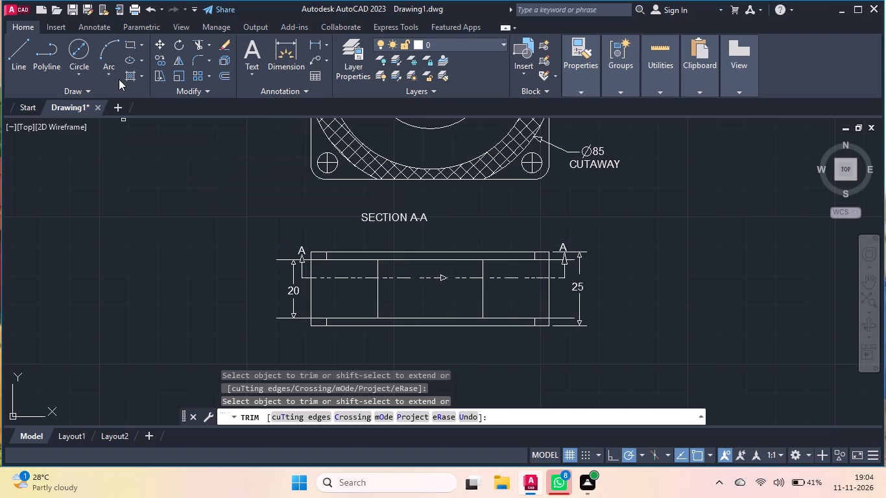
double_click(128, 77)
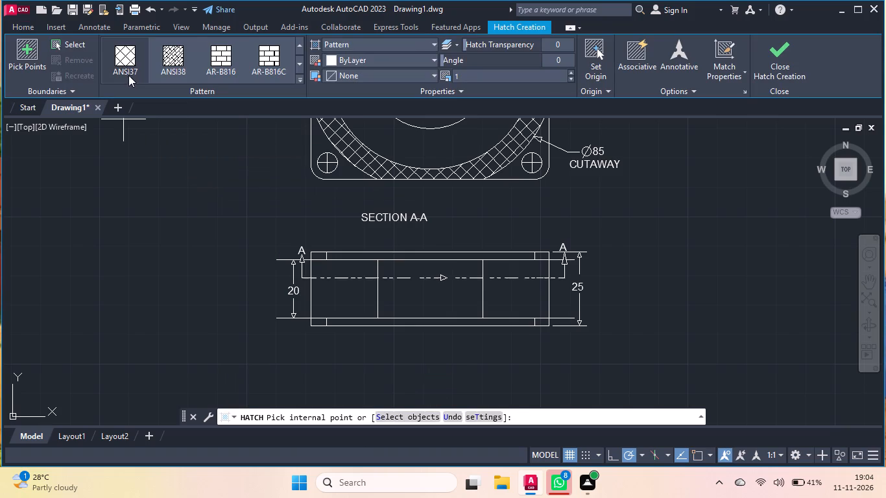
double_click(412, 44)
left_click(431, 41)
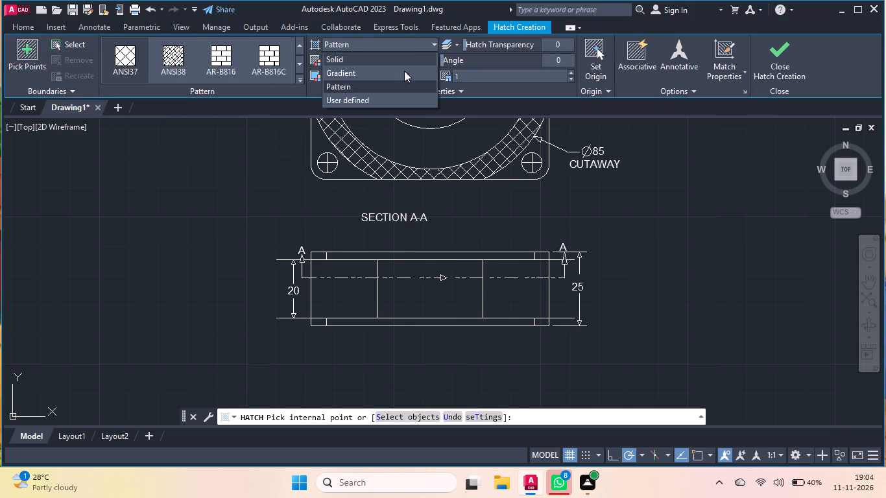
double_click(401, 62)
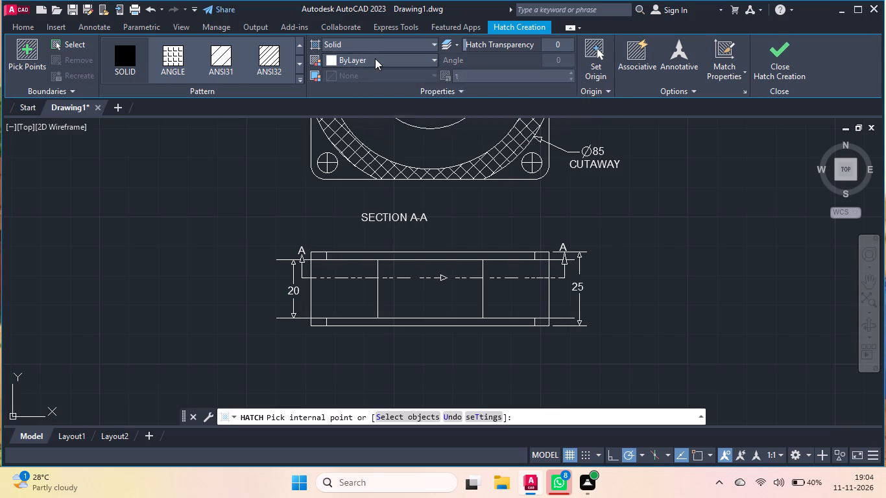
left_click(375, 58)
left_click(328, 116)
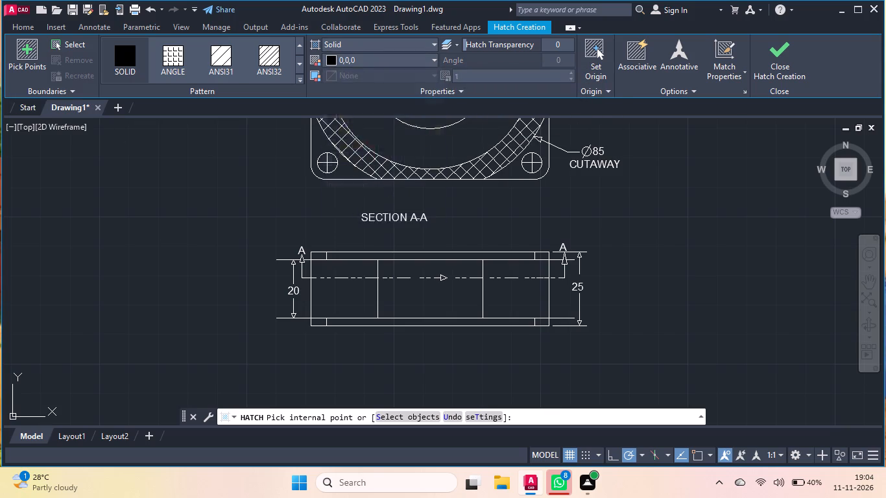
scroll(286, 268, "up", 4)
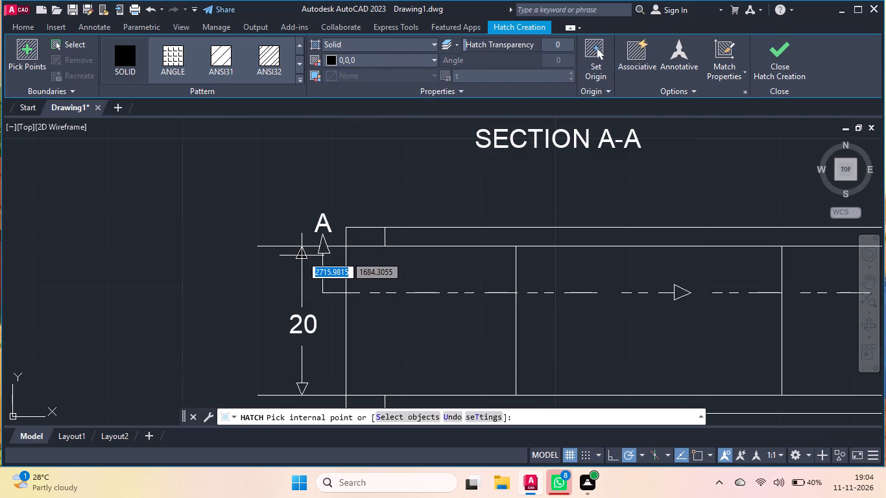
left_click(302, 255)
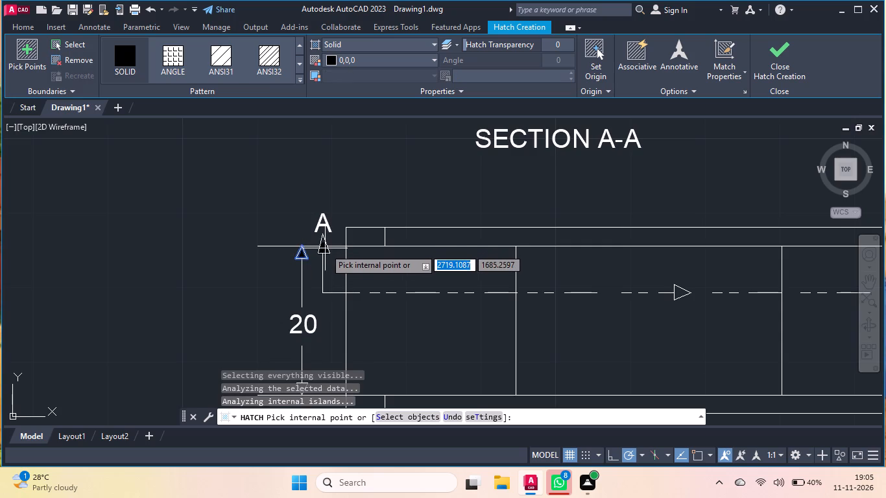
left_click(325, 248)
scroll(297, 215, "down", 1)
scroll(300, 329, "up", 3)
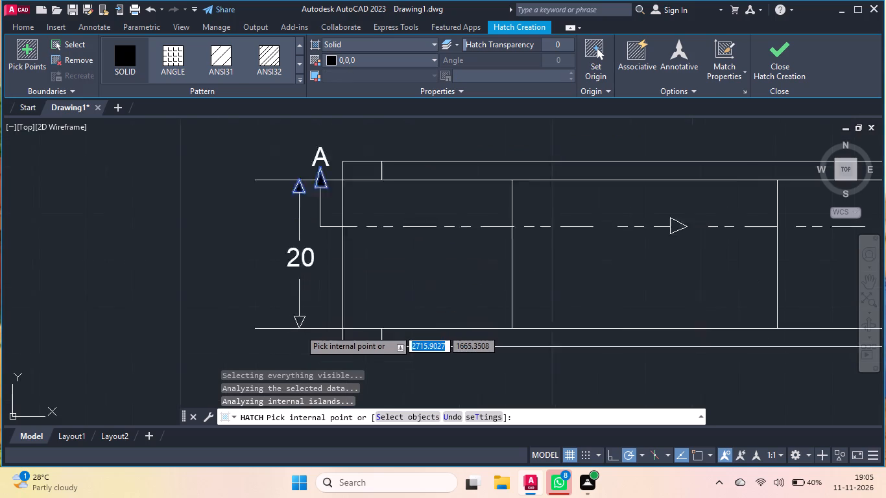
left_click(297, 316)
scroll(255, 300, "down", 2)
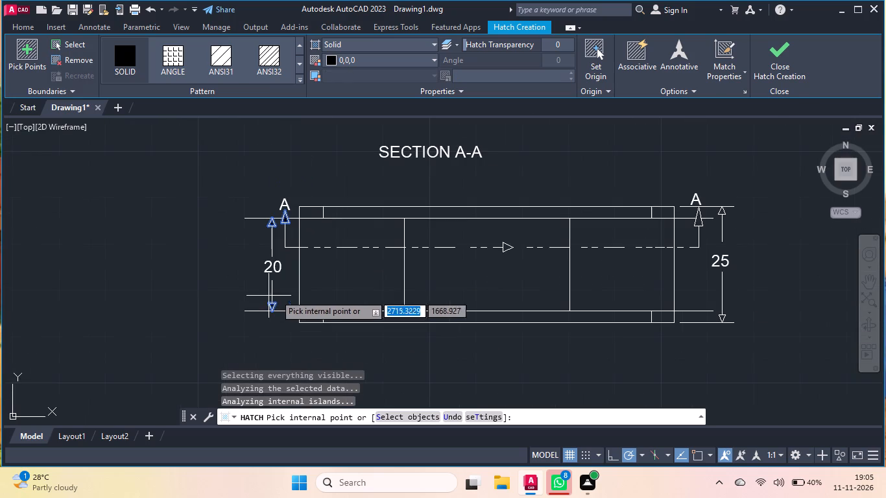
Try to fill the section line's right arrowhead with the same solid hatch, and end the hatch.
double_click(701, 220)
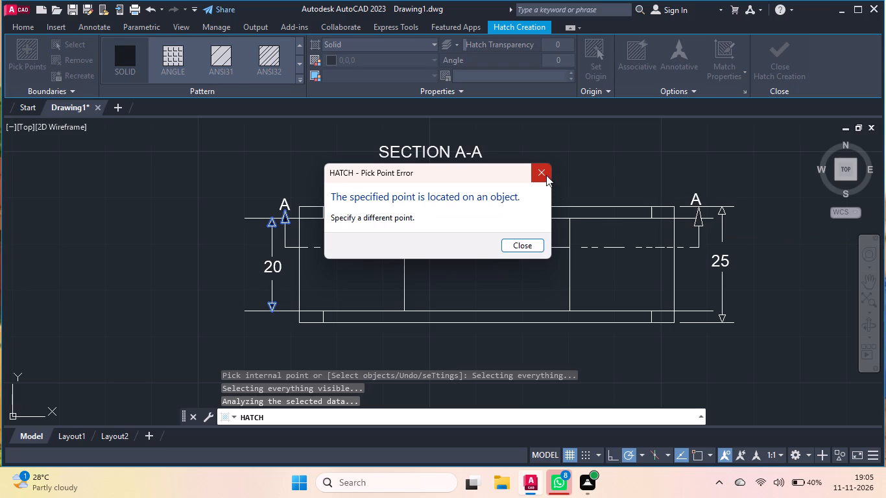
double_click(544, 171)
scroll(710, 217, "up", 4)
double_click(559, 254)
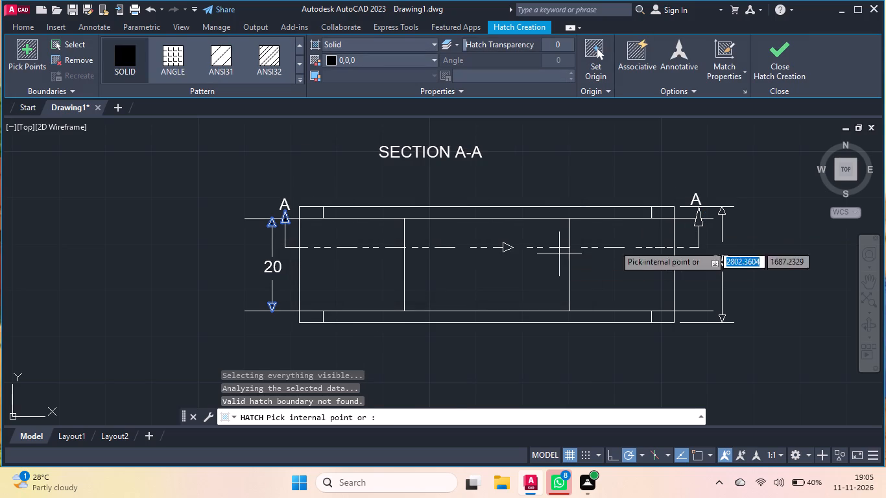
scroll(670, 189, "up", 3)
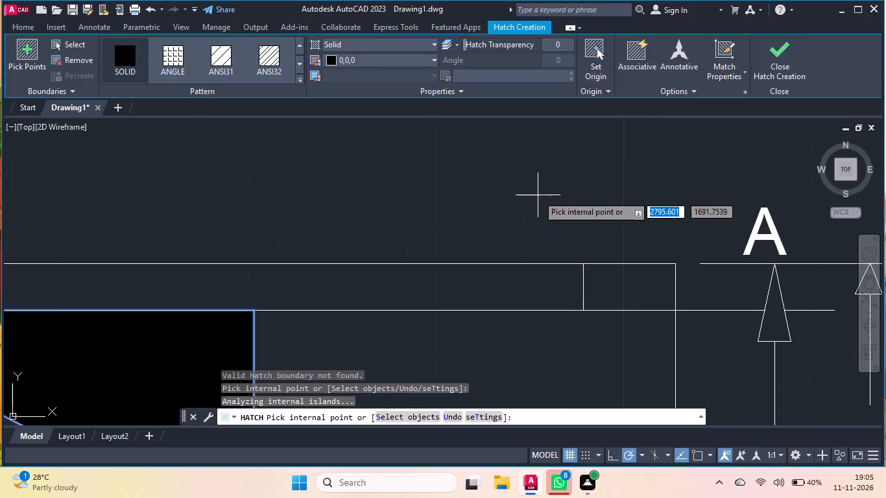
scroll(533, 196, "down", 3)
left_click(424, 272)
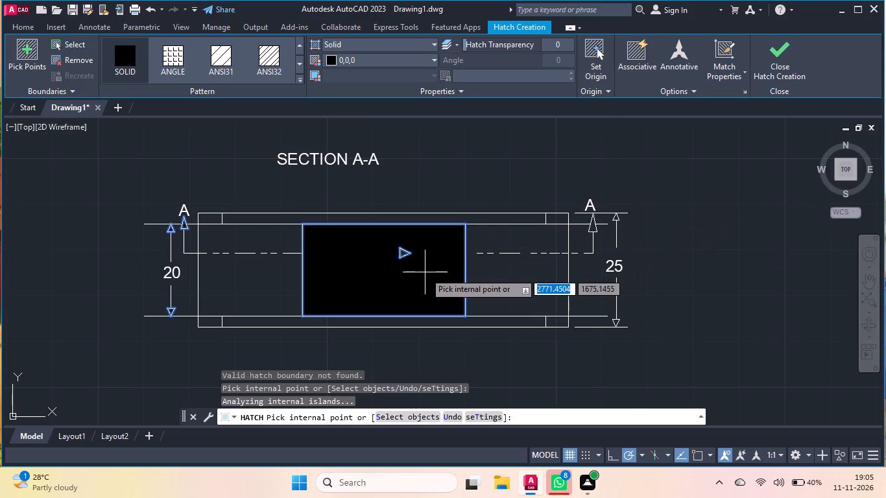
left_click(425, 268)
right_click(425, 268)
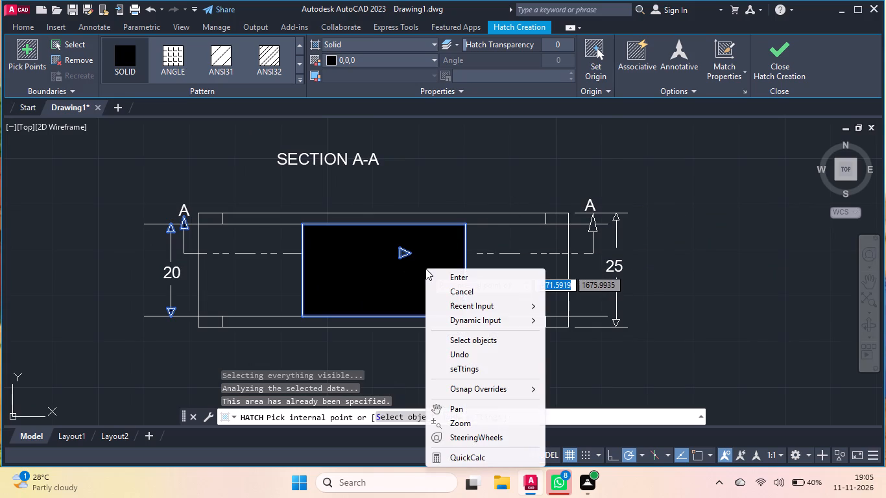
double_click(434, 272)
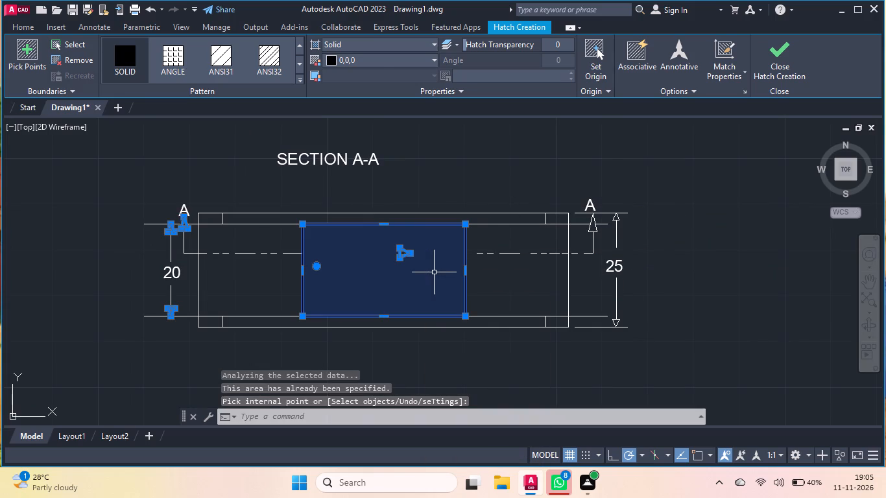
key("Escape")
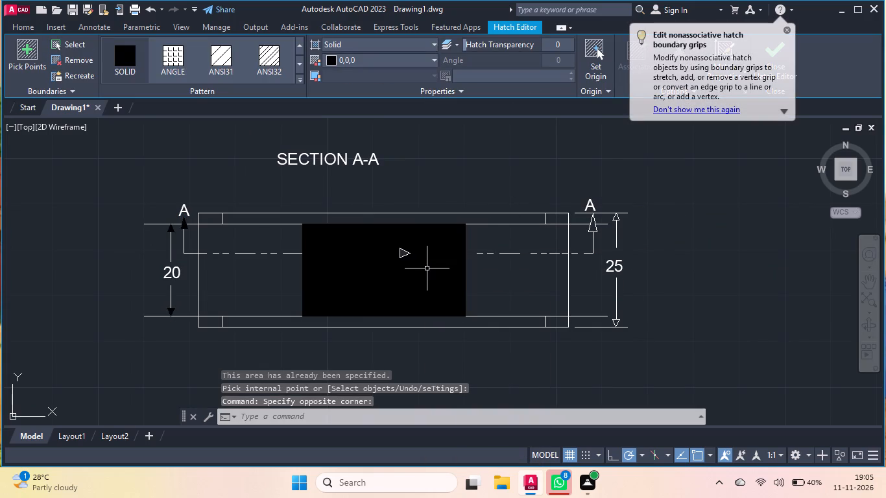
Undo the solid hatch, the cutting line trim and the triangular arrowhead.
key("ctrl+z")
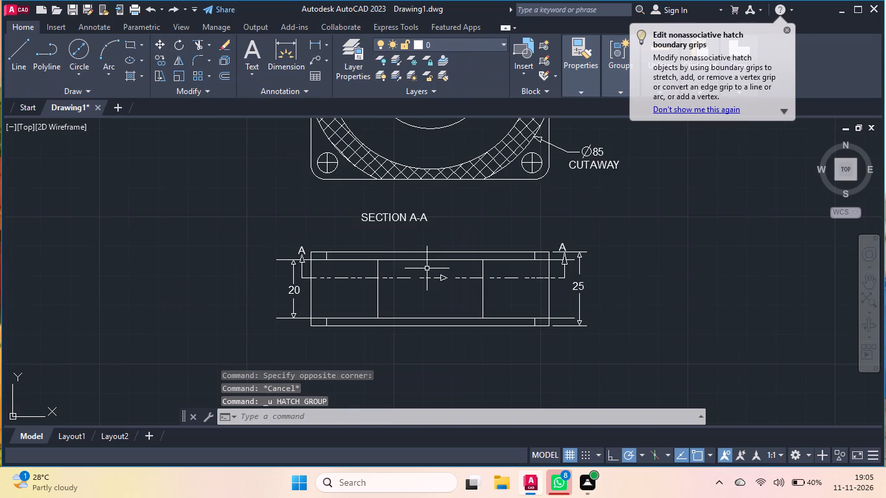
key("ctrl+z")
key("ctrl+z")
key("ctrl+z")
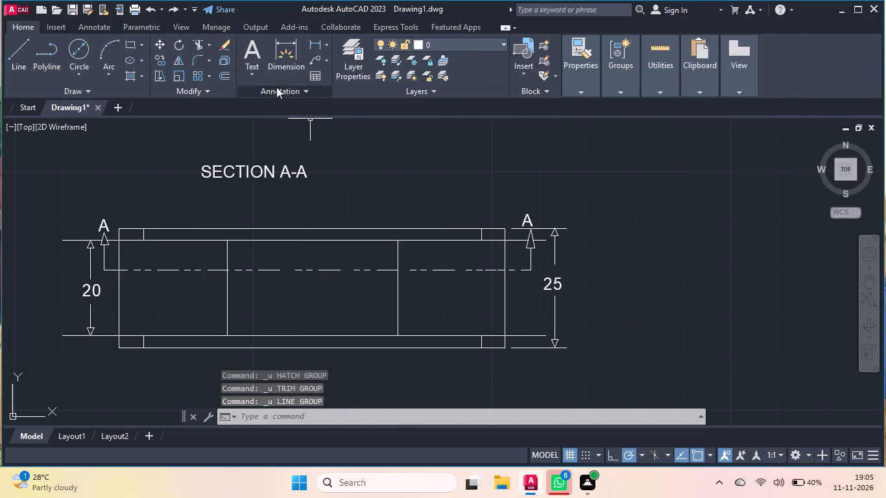
Draw a closed, longer triangular arrowhead pointing right on the cutting line between the inner vertical lines, with a base about 1.1 high.
double_click(6, 47)
scroll(328, 281, "up", 4)
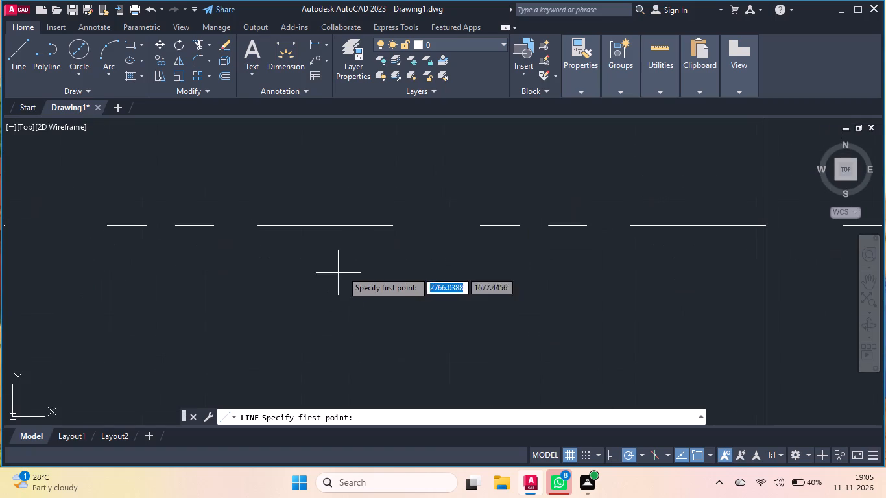
left_click(360, 206)
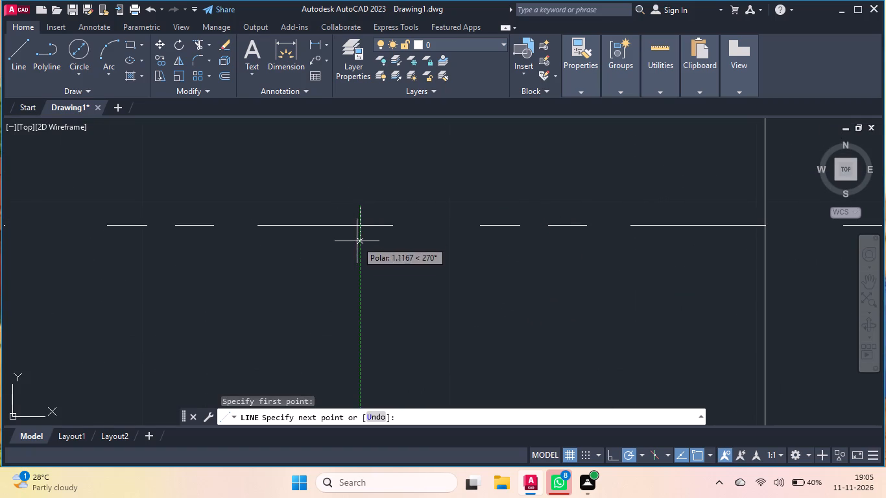
double_click(359, 241)
left_click(431, 221)
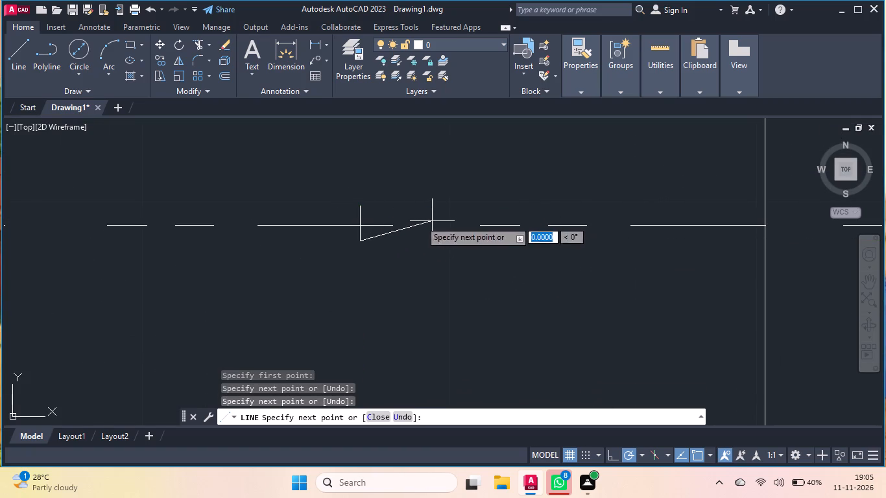
left_click(362, 203)
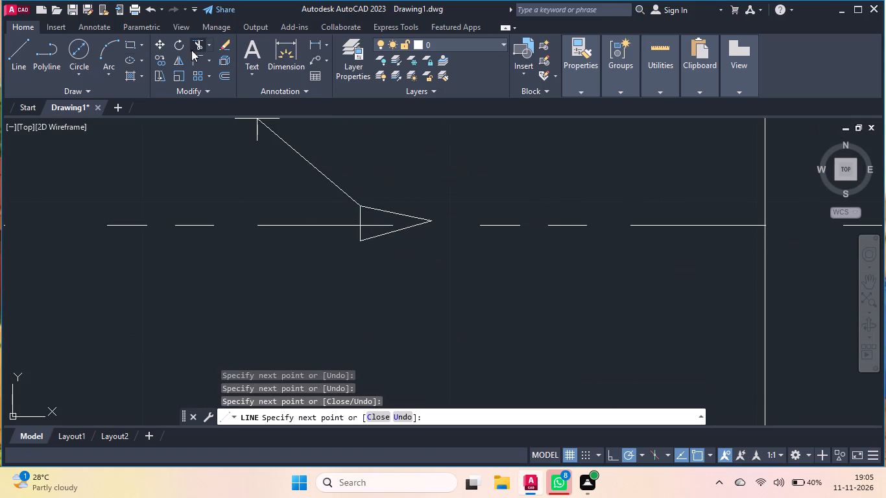
Trim the piece of the cutting line that runs inside the redrawn arrowhead.
double_click(195, 43)
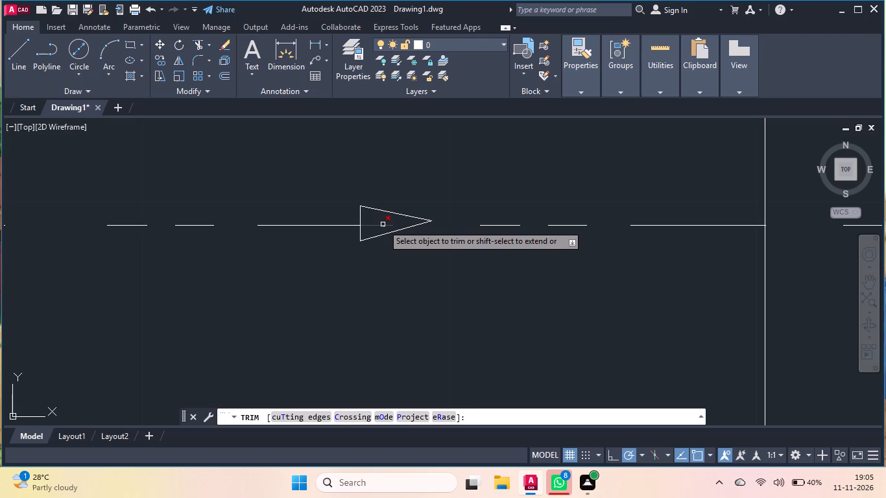
double_click(383, 224)
Fill both arrowheads of the 20 dimension and the left cutting-line arrowhead with a solid hatch in black (0,0,0).
double_click(129, 73)
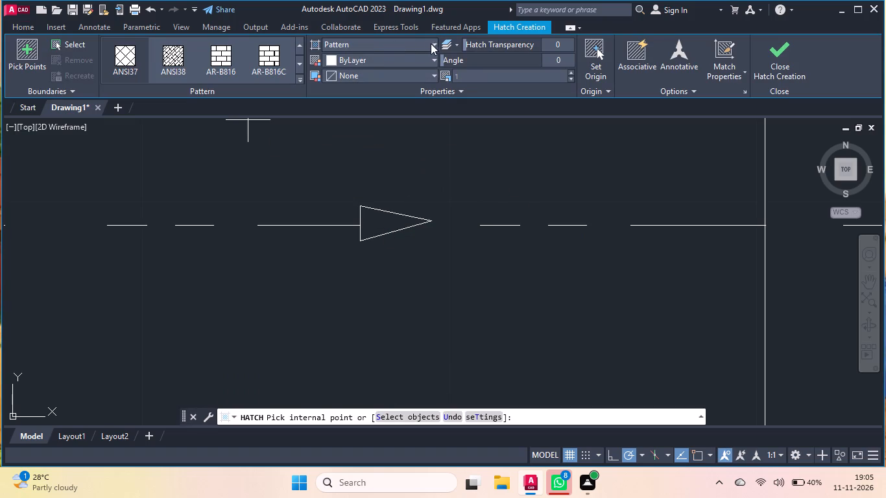
double_click(435, 40)
left_click(434, 45)
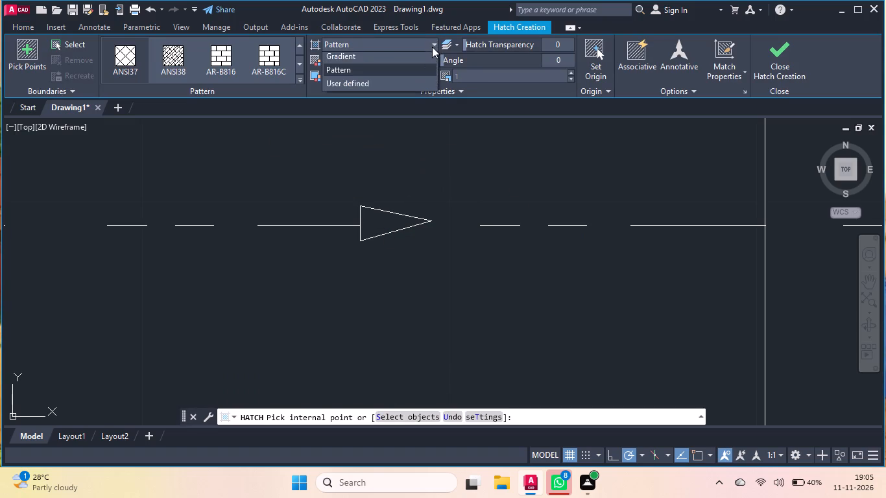
double_click(418, 56)
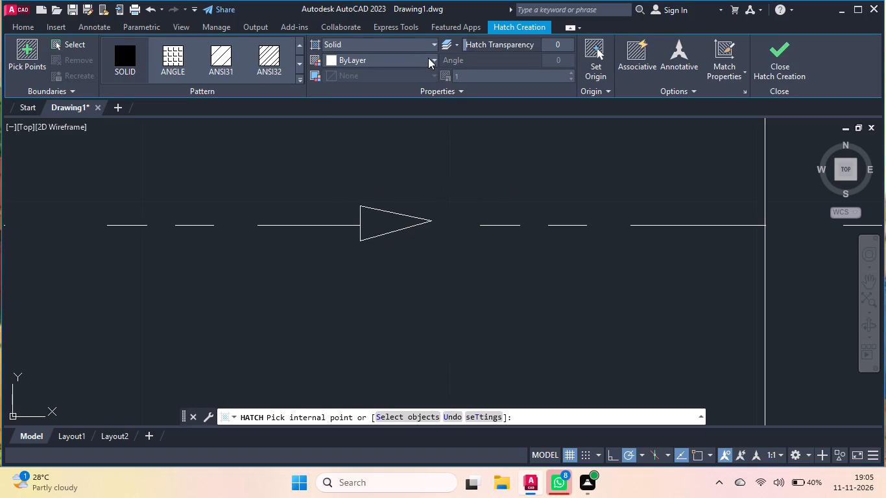
left_click(431, 58)
double_click(331, 112)
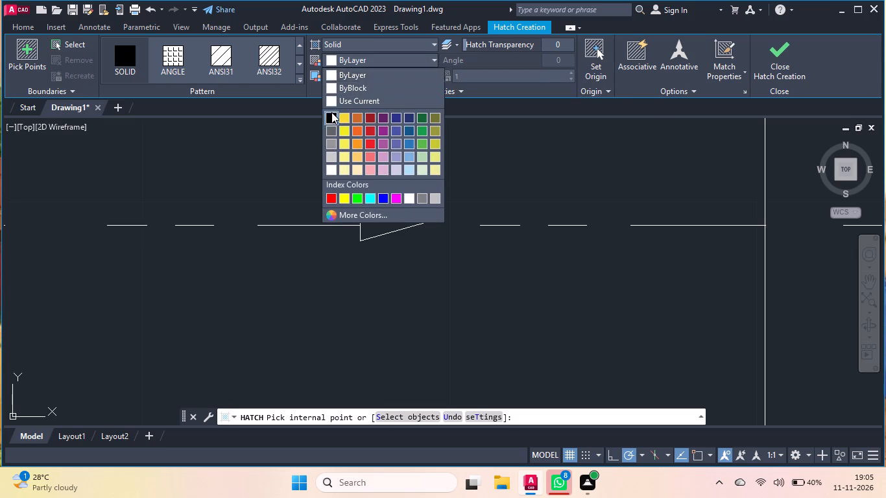
scroll(438, 164, "down", 4)
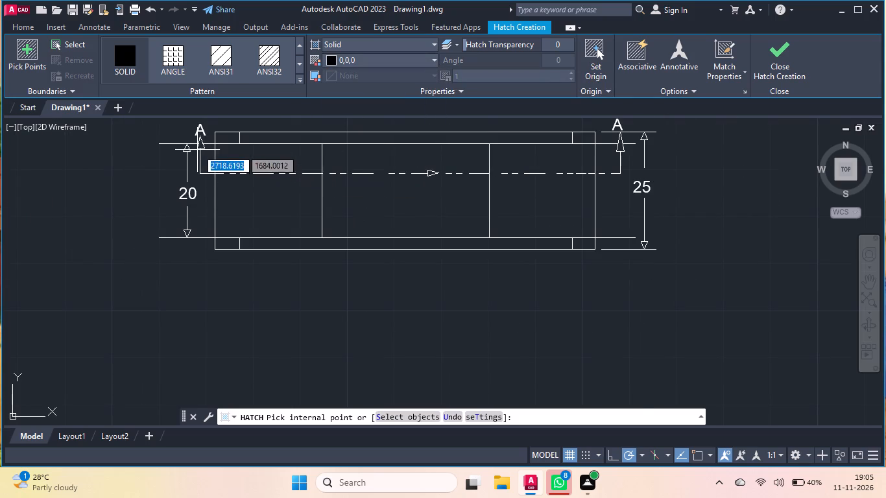
scroll(180, 150, "up", 6)
double_click(254, 158)
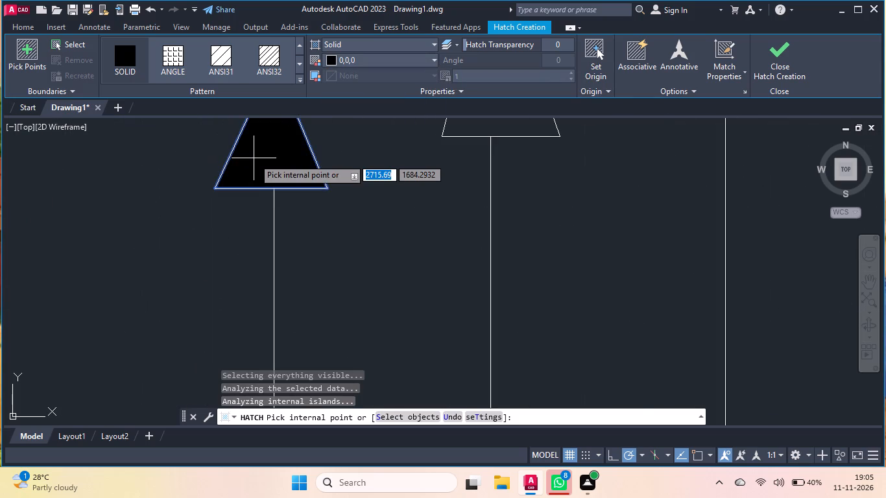
scroll(260, 167, "down", 2)
left_click(403, 132)
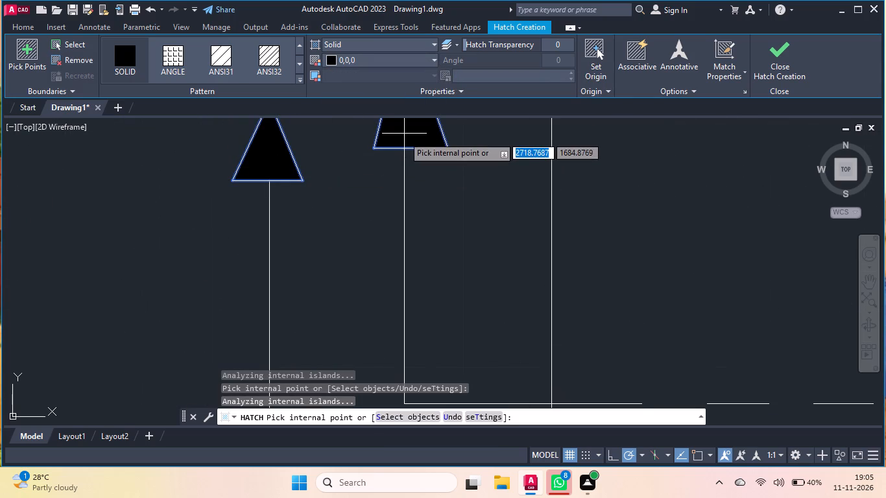
scroll(346, 163, "down", 3)
scroll(326, 231, "down", 2)
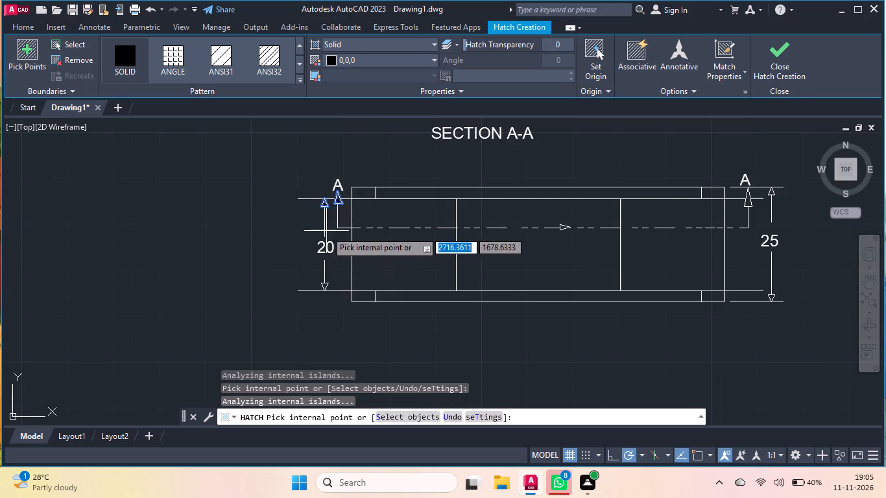
scroll(324, 281, "up", 4)
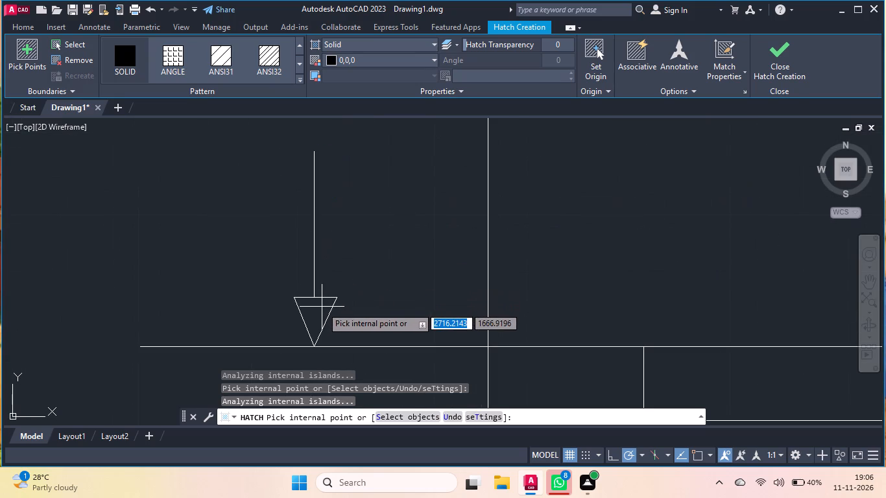
double_click(322, 307)
Fill both arrowheads of the 25 dimension and the right cutting-line arrowhead with the same solid black hatch, and end the hatch.
scroll(224, 281, "down", 5)
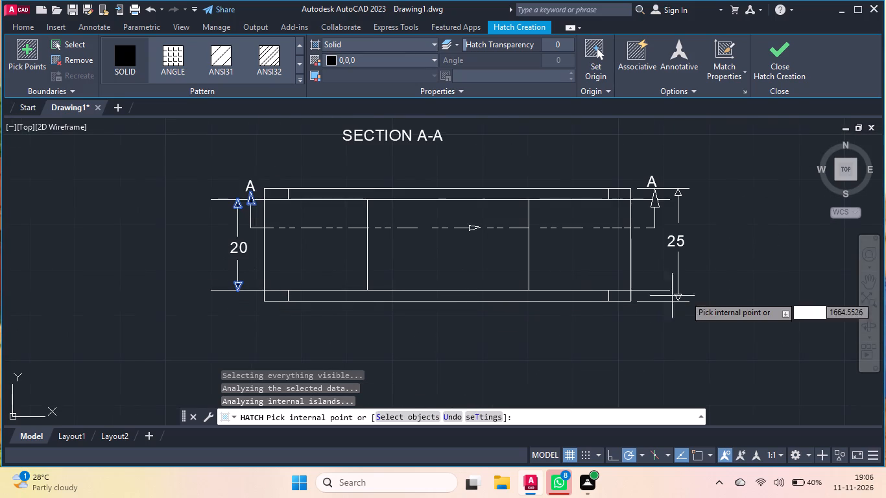
scroll(698, 299, "up", 7)
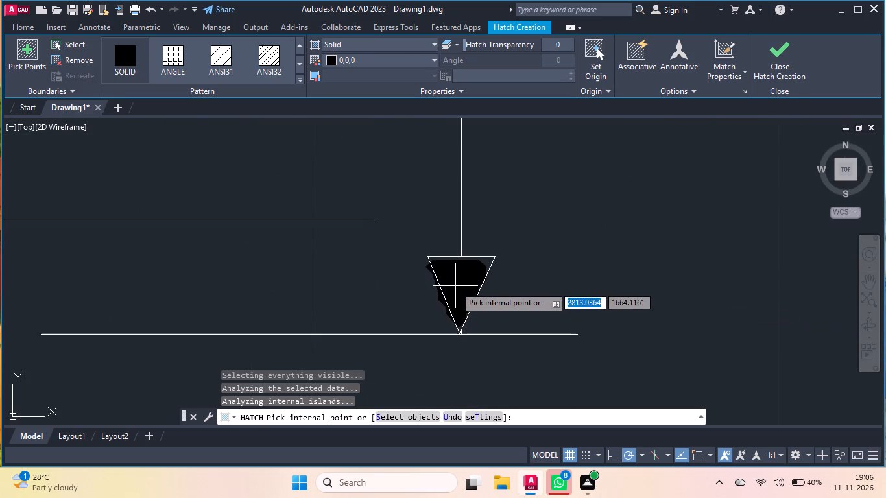
left_click(456, 286)
scroll(636, 259, "down", 5)
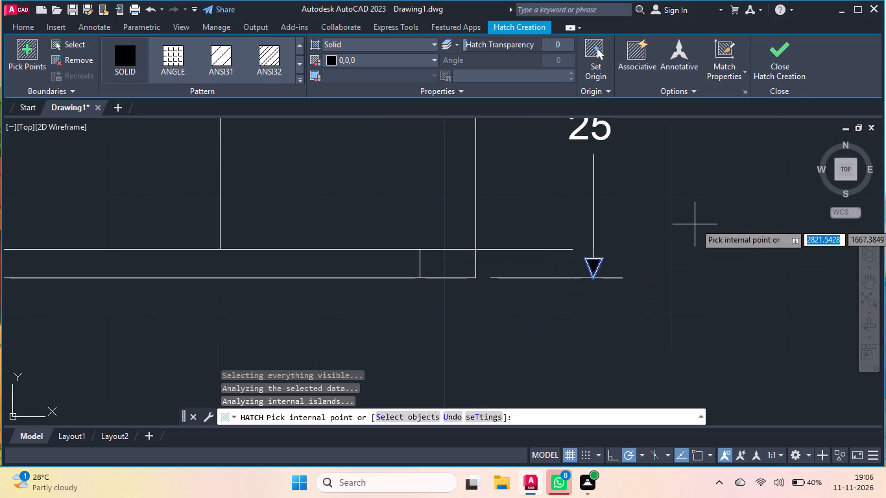
scroll(699, 219, "down", 3)
scroll(706, 167, "up", 5)
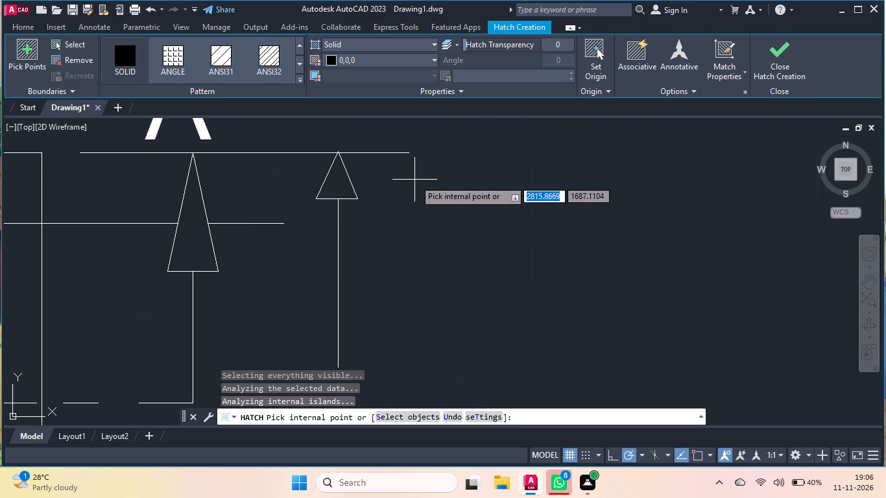
left_click(342, 182)
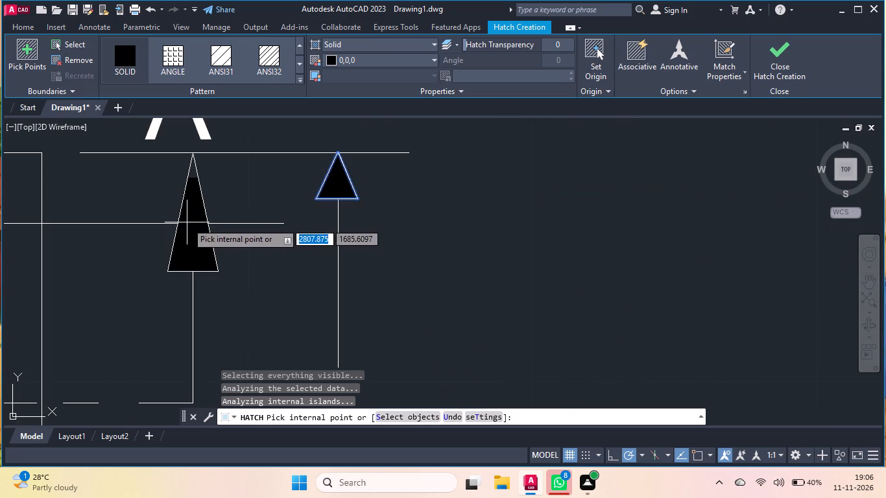
double_click(190, 225)
double_click(770, 47)
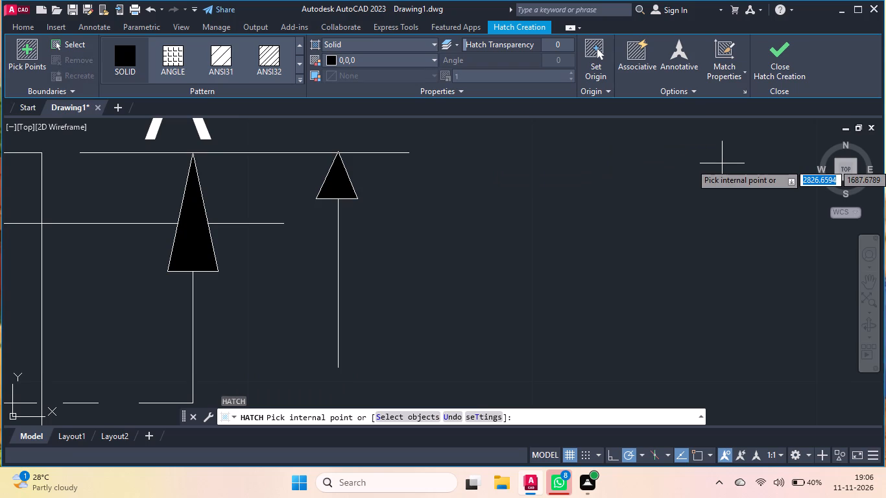
scroll(722, 163, "down", 1)
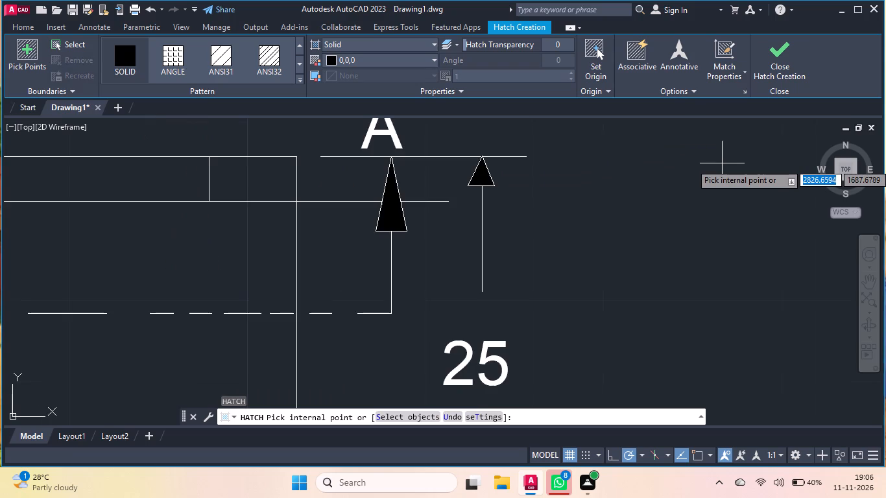
left_click(778, 70)
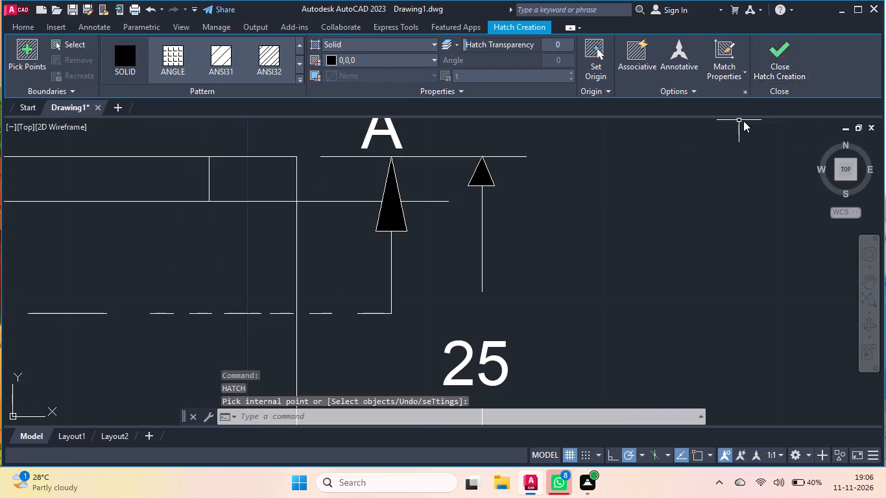
Fill the right-pointing arrowhead in the middle of the cutting line with a solid red hatch, and end the hatch.
scroll(616, 236, "down", 3)
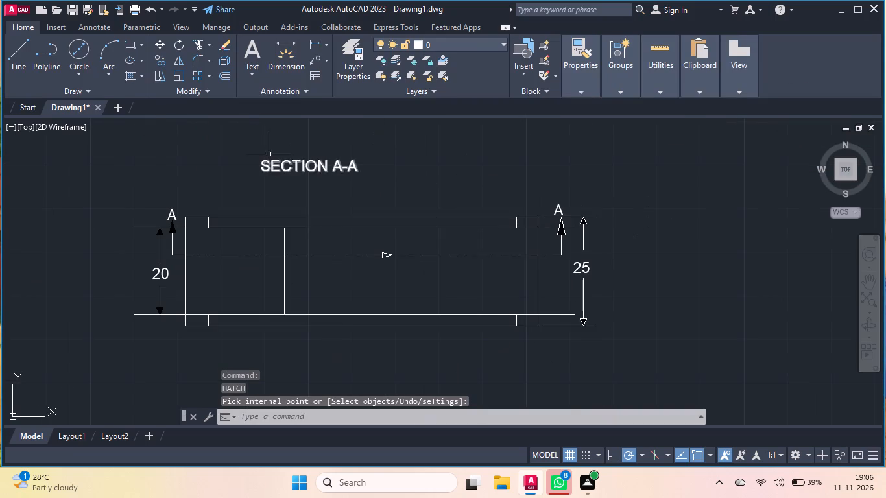
left_click(133, 73)
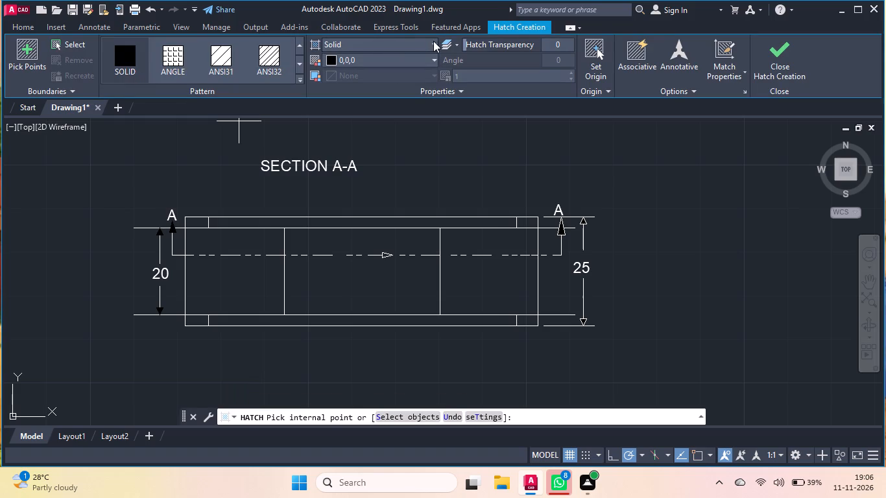
triple_click(433, 41)
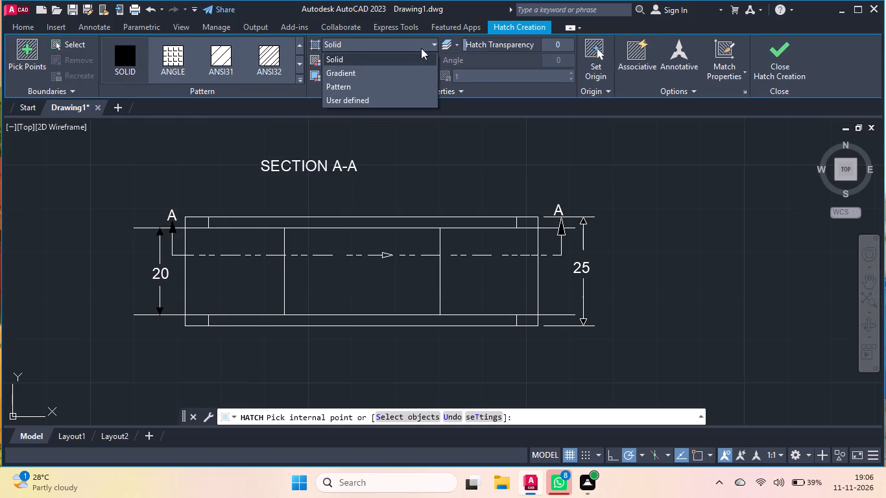
left_click(418, 54)
left_click(430, 58)
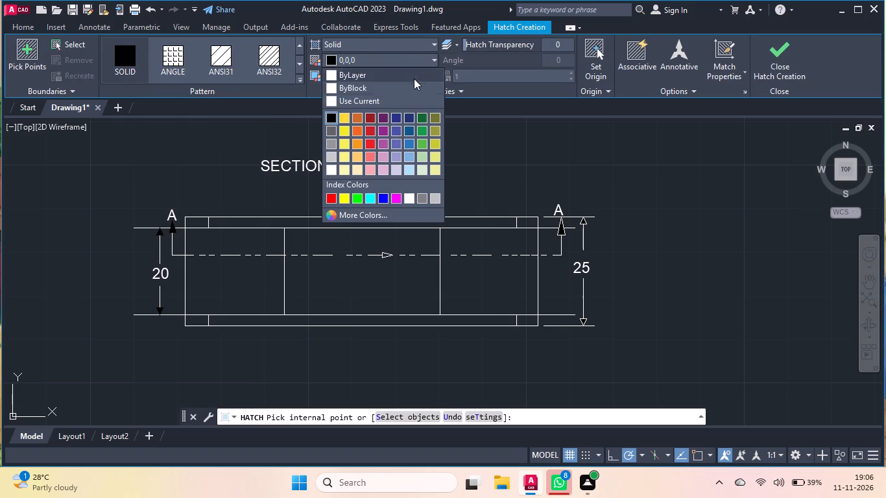
left_click(329, 196)
scroll(389, 254, "up", 6)
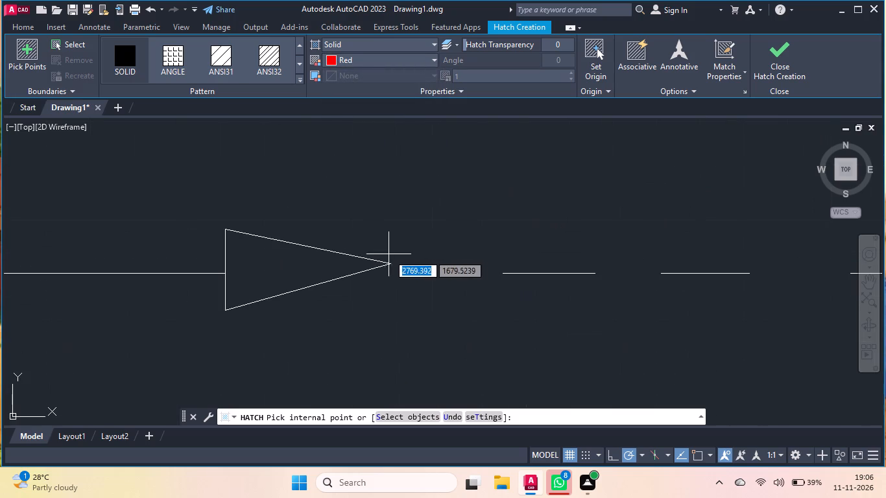
left_click(304, 265)
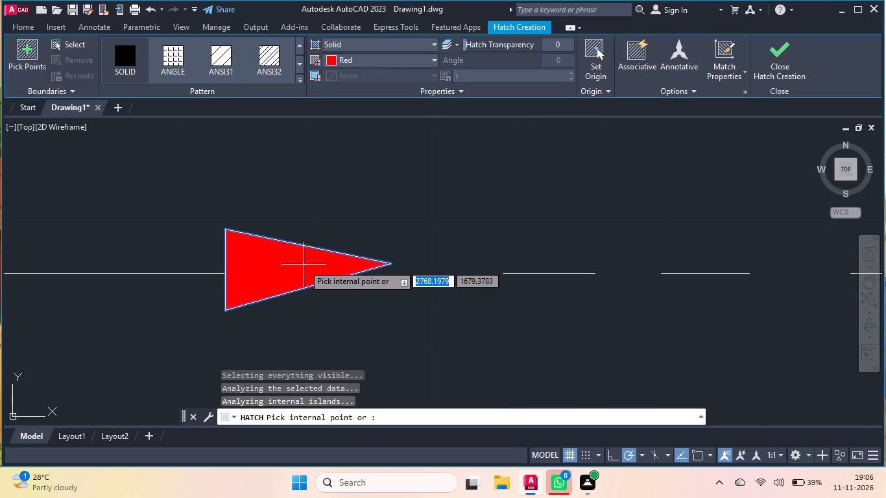
left_click(762, 60)
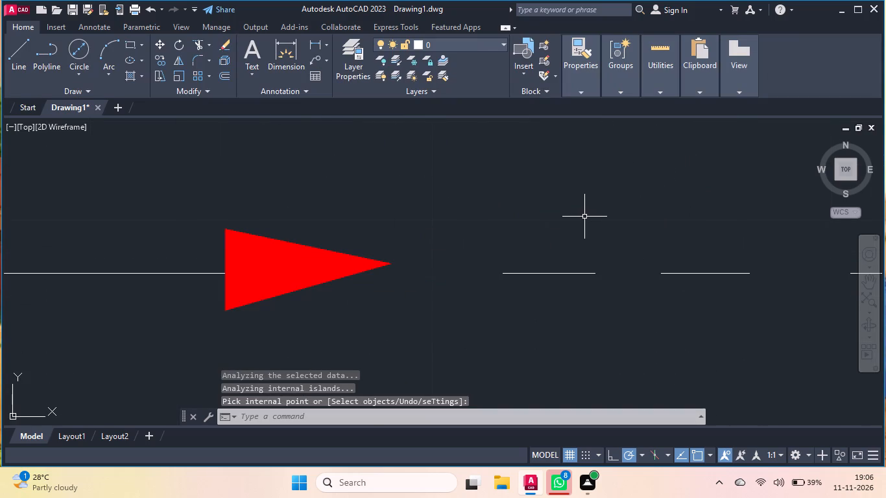
Start another solid hatch and set its colour to 94,103,175.
scroll(584, 217, "down", 5)
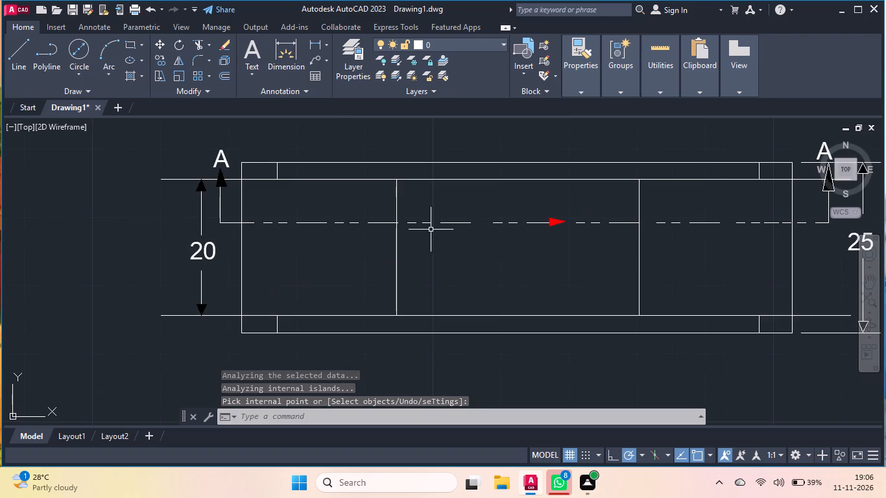
left_click(129, 73)
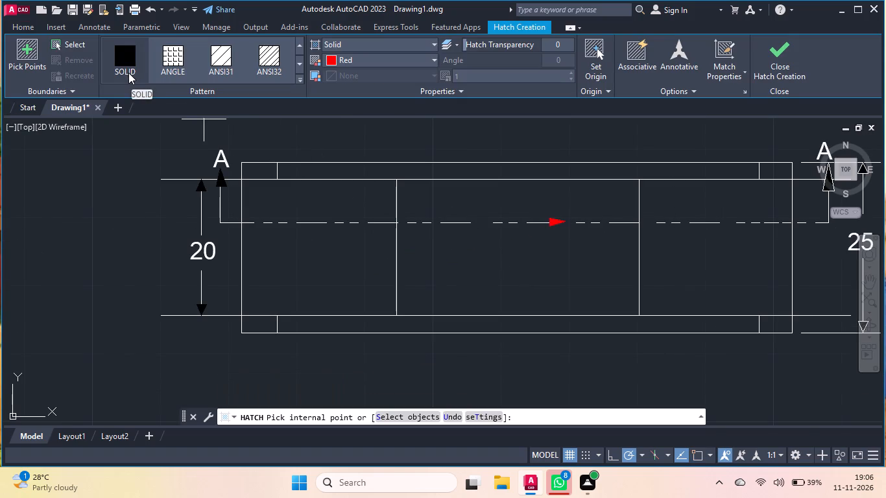
left_click(358, 54)
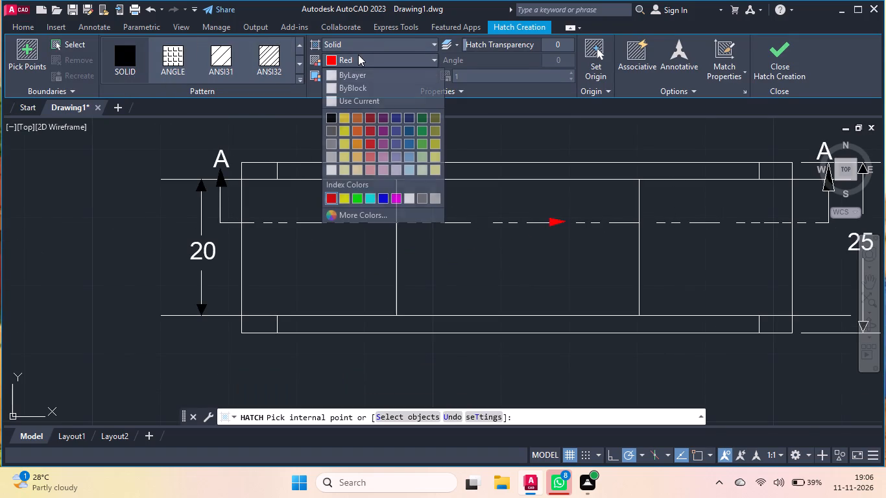
double_click(396, 141)
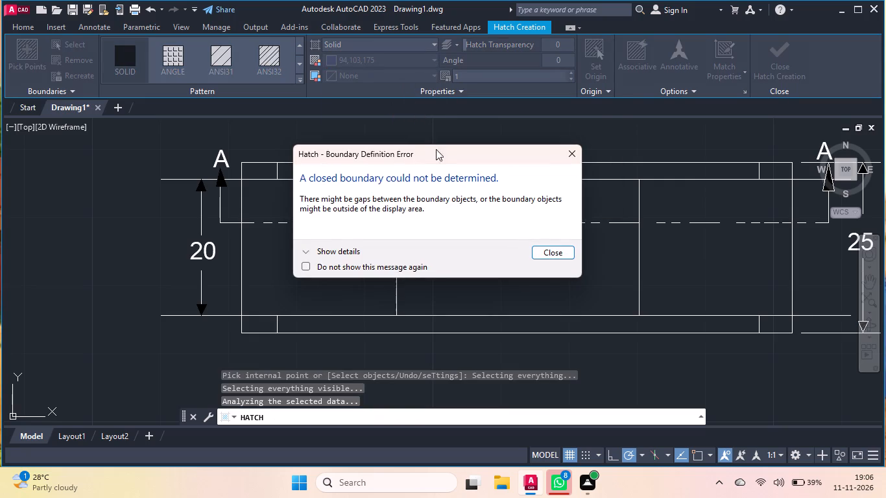
left_click(554, 252)
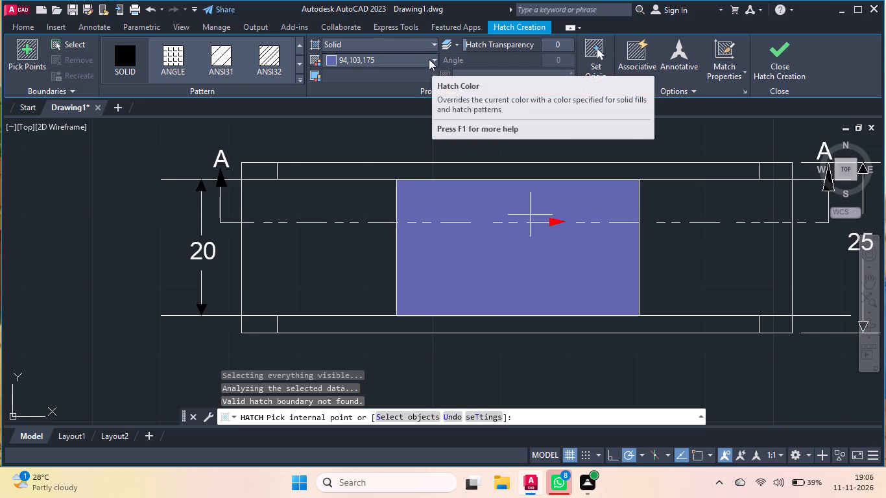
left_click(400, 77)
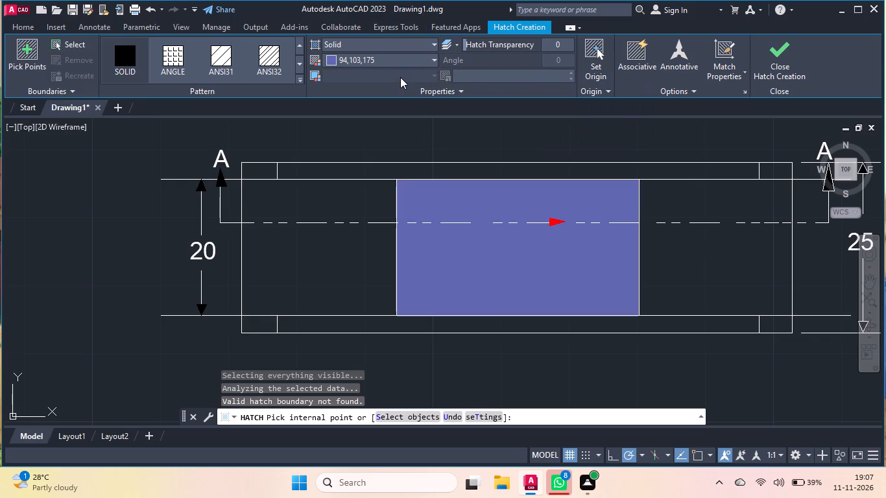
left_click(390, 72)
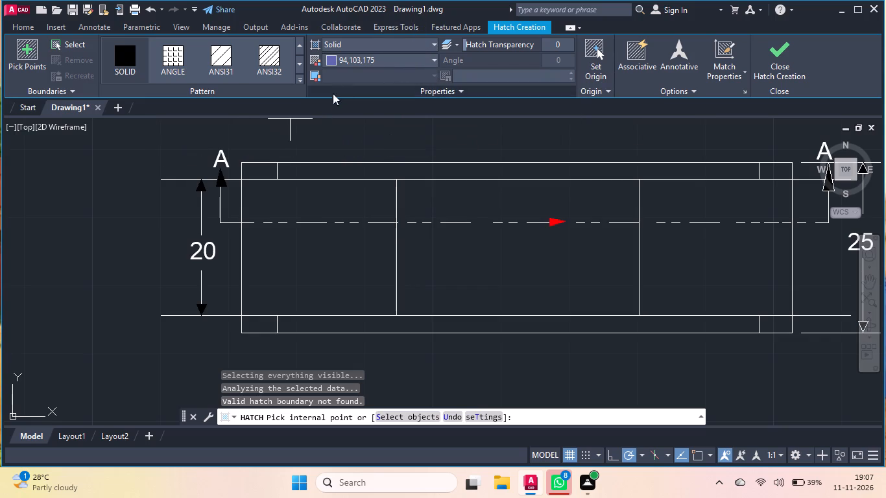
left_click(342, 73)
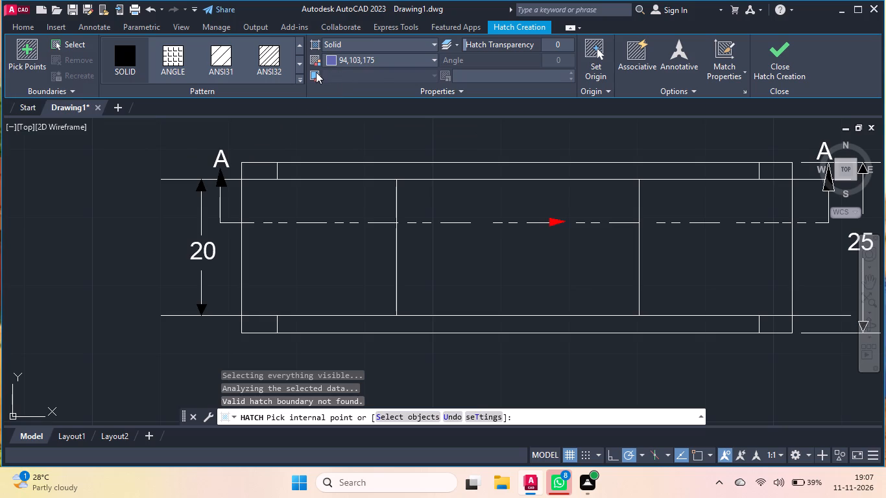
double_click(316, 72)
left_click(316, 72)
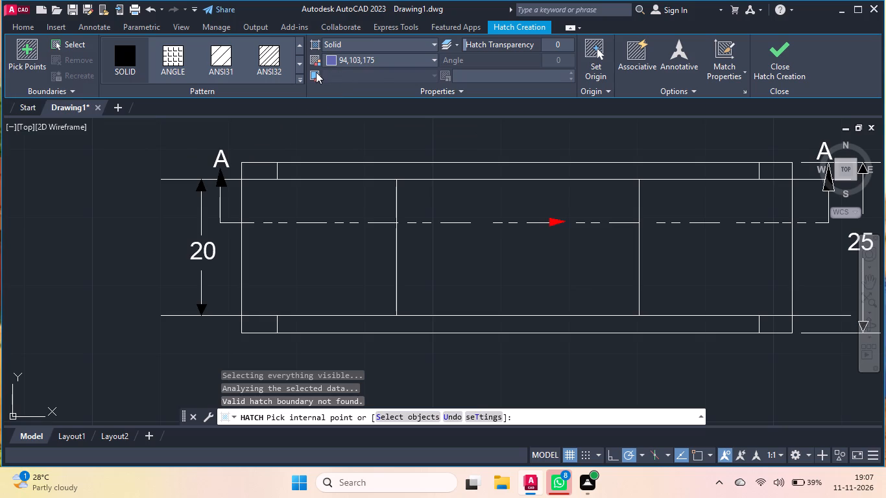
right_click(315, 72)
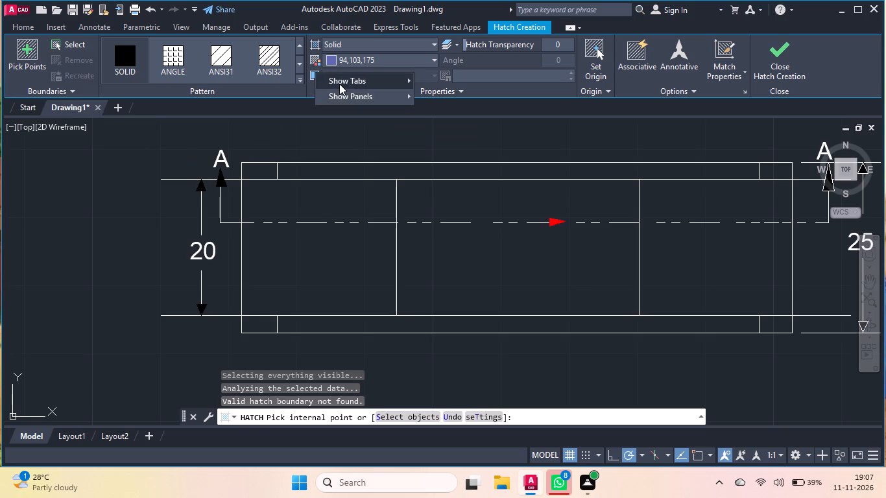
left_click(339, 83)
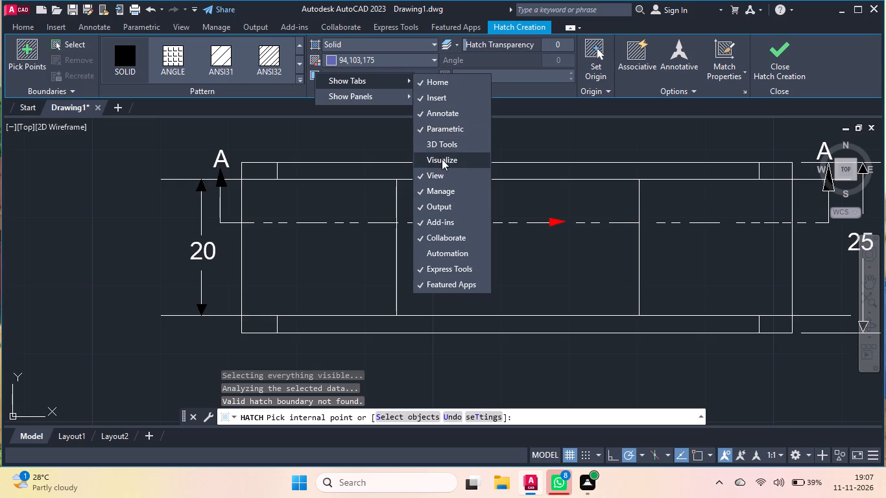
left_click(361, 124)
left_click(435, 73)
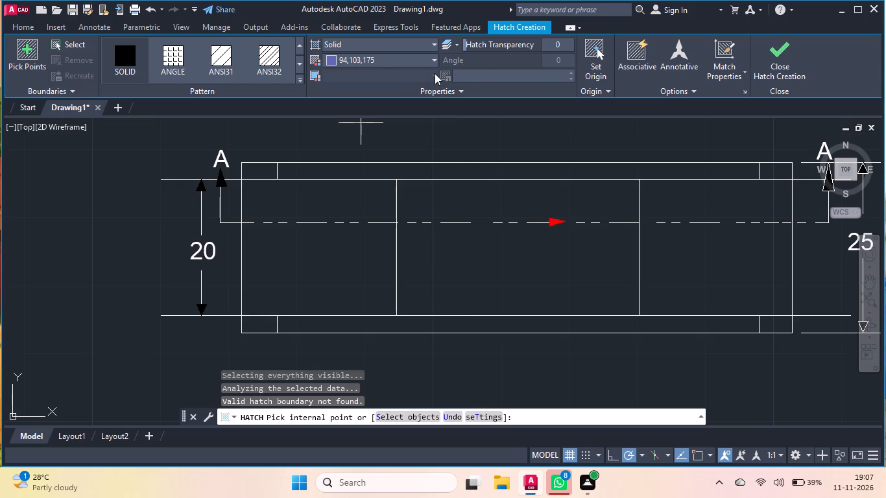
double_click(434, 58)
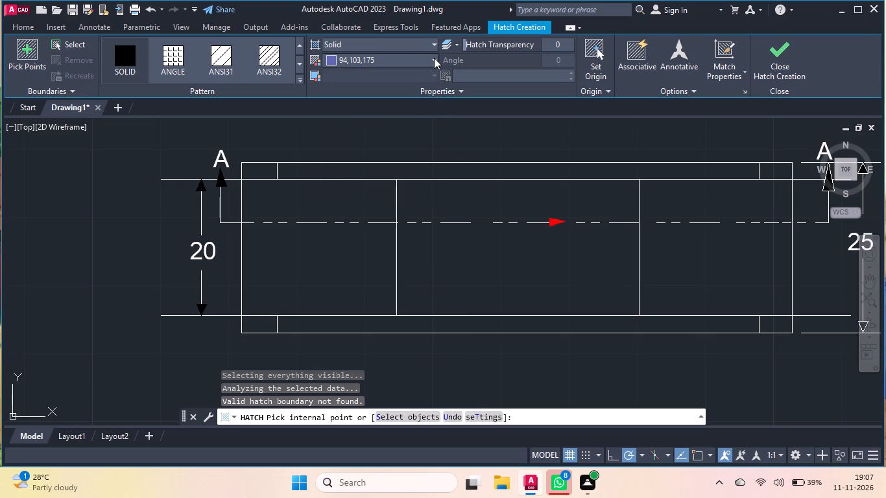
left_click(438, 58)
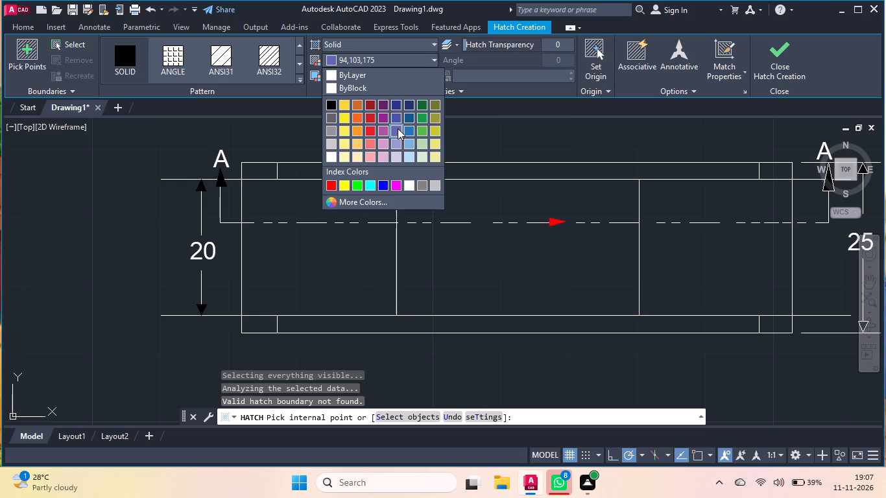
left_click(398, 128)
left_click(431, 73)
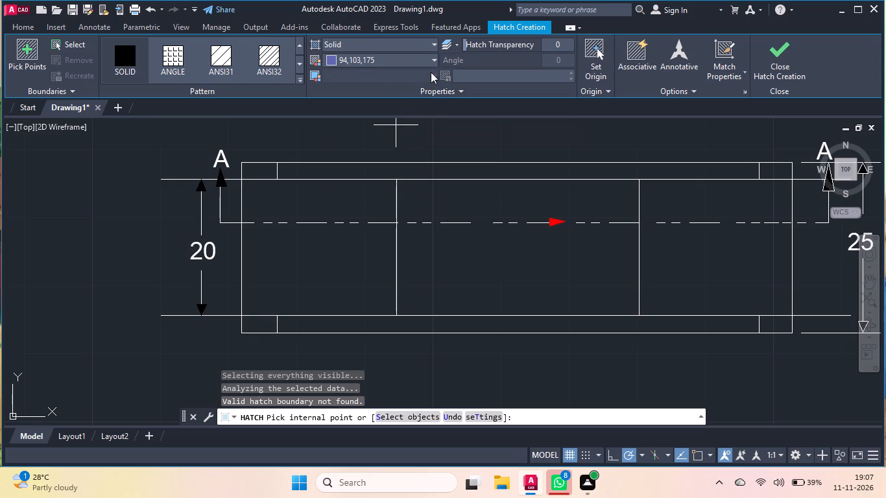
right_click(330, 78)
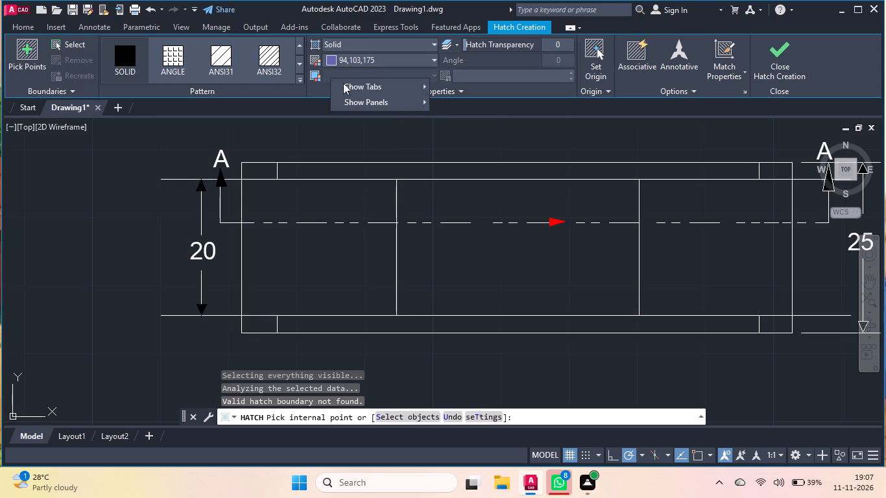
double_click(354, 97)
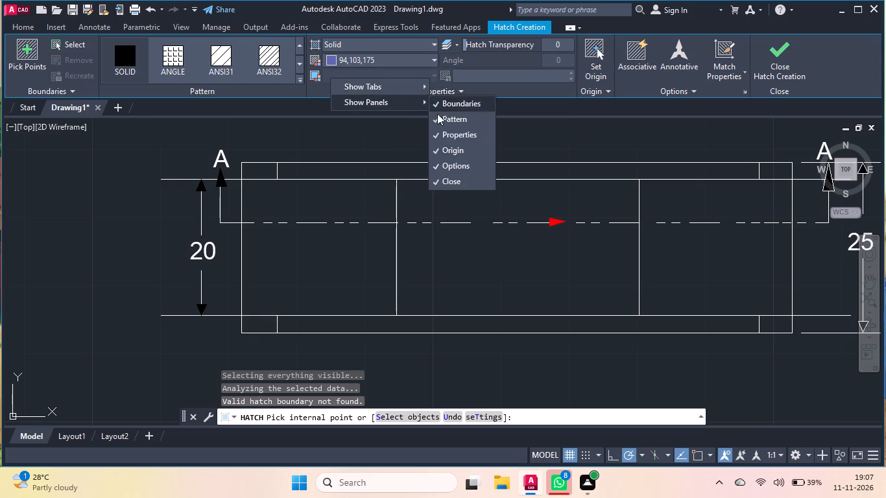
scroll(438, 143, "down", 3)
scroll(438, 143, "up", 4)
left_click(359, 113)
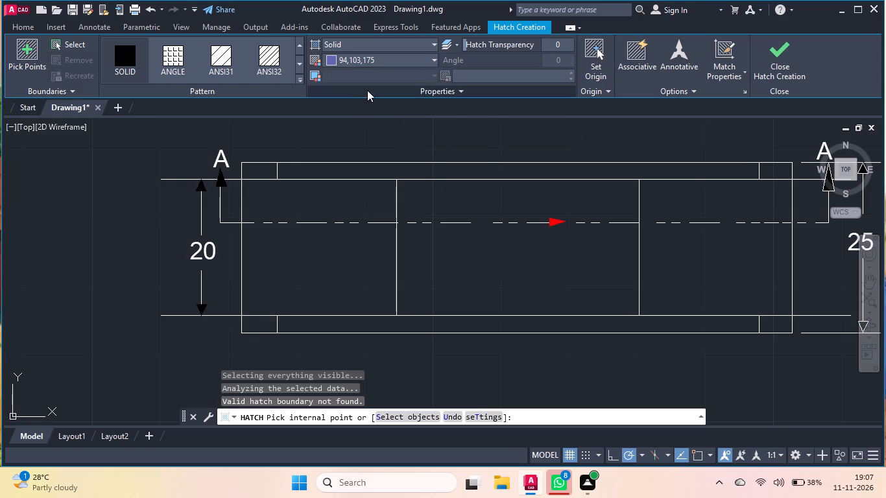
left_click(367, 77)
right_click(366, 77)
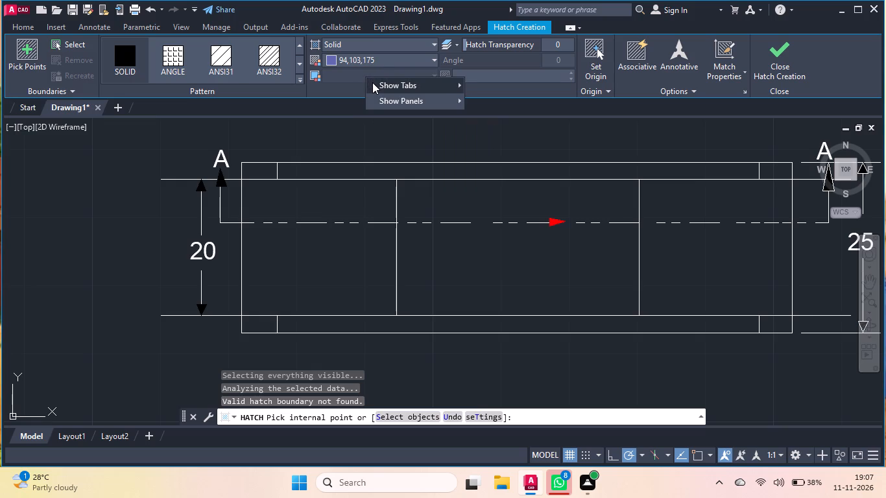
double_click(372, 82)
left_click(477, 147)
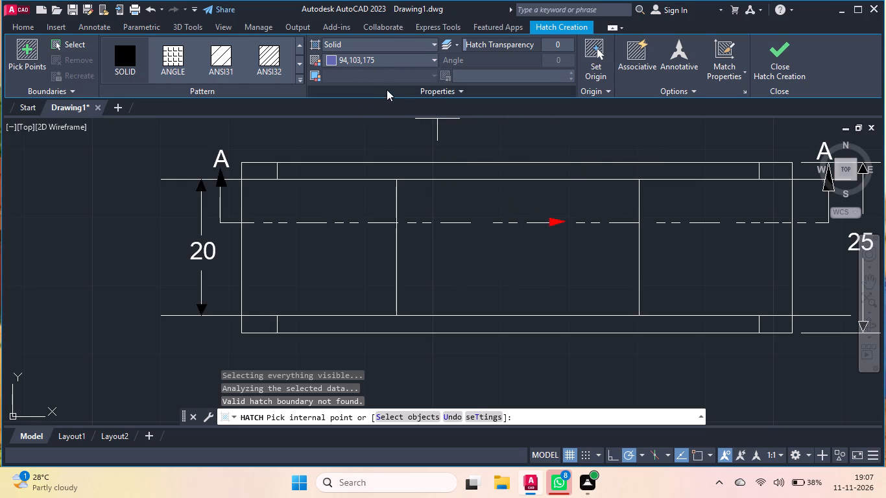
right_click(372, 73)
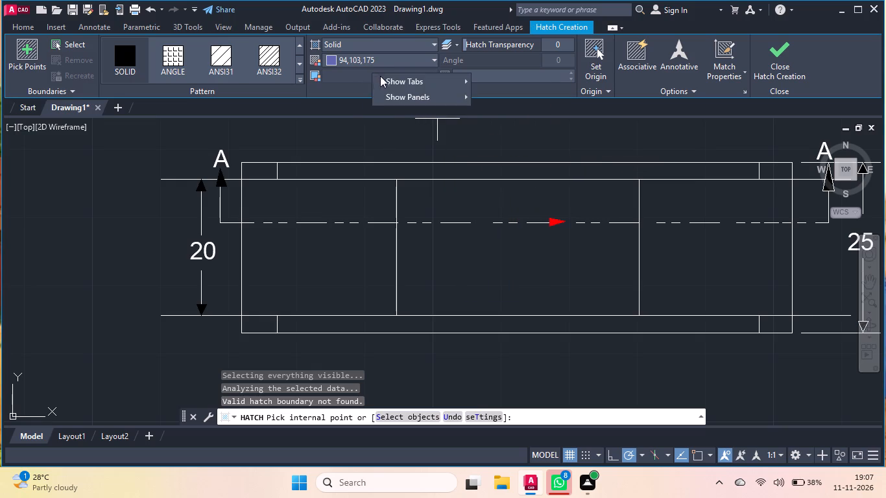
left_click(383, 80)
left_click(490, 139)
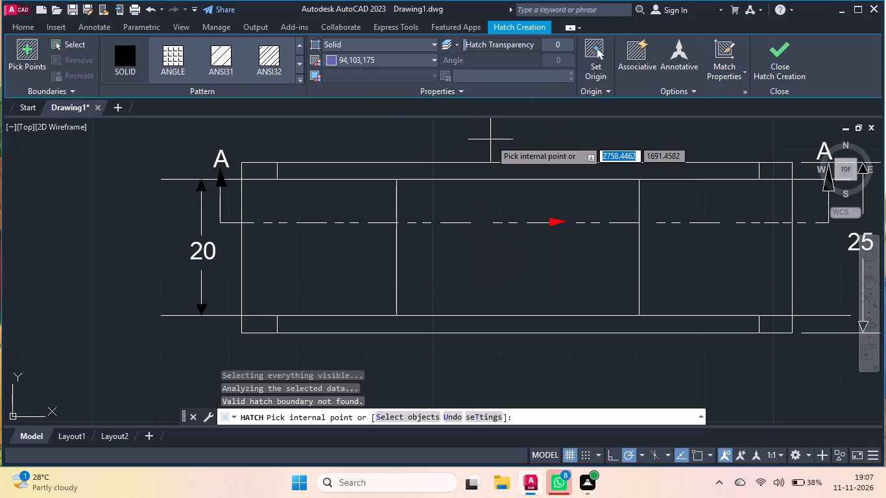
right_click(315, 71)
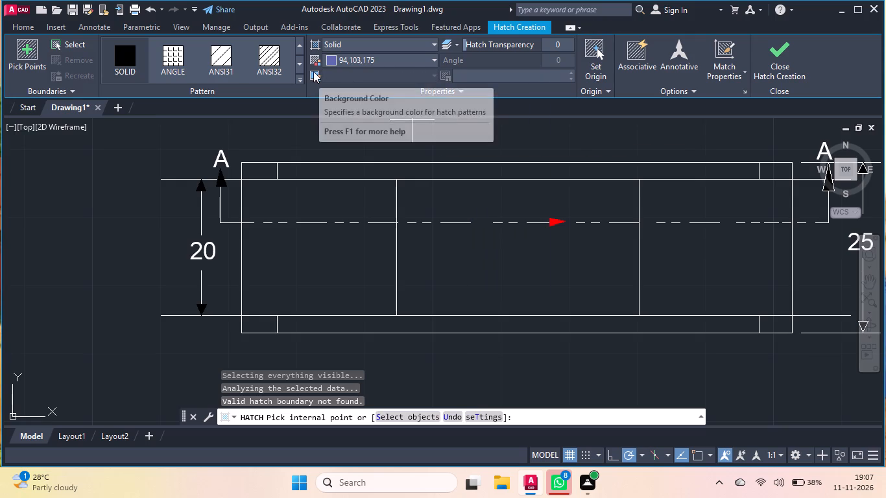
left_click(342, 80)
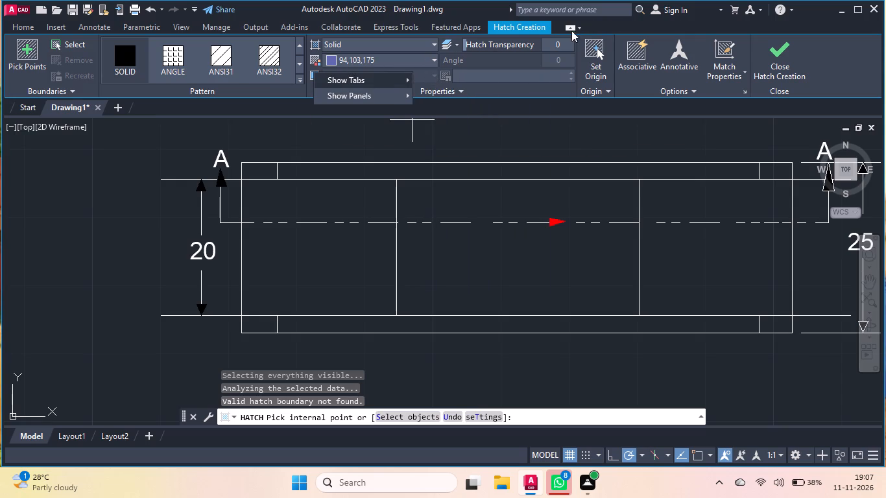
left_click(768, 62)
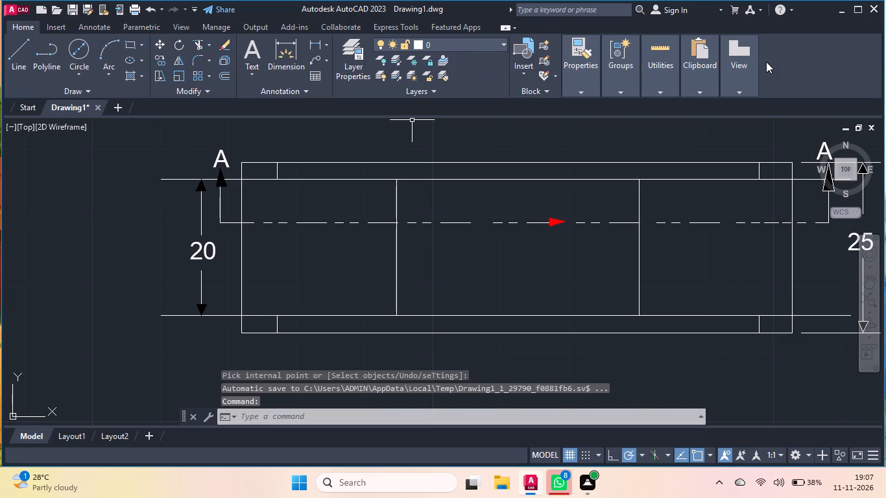
Start the solid hatch again and add the Visualize tab to the ribbon.
double_click(128, 73)
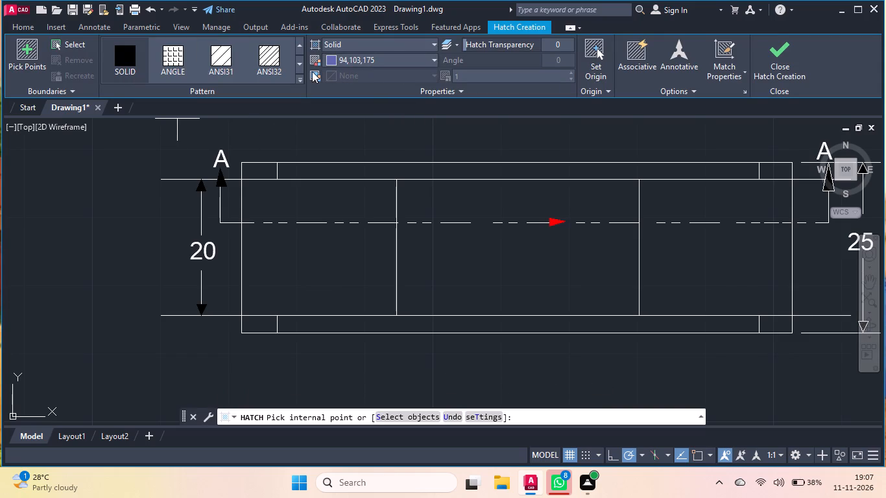
left_click(312, 71)
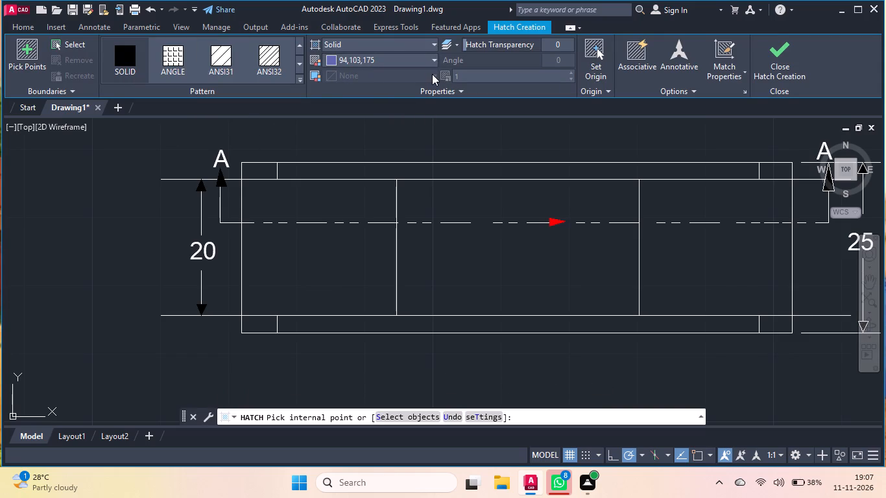
left_click(433, 73)
right_click(435, 77)
left_click(401, 131)
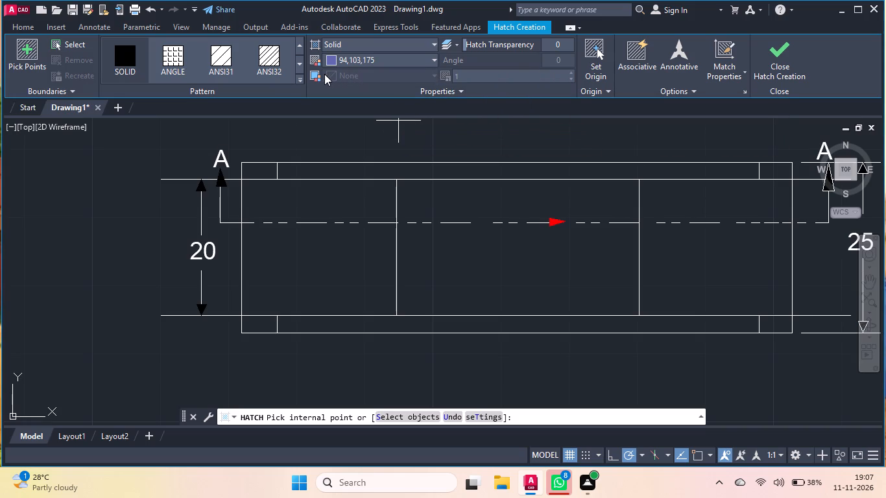
right_click(333, 71)
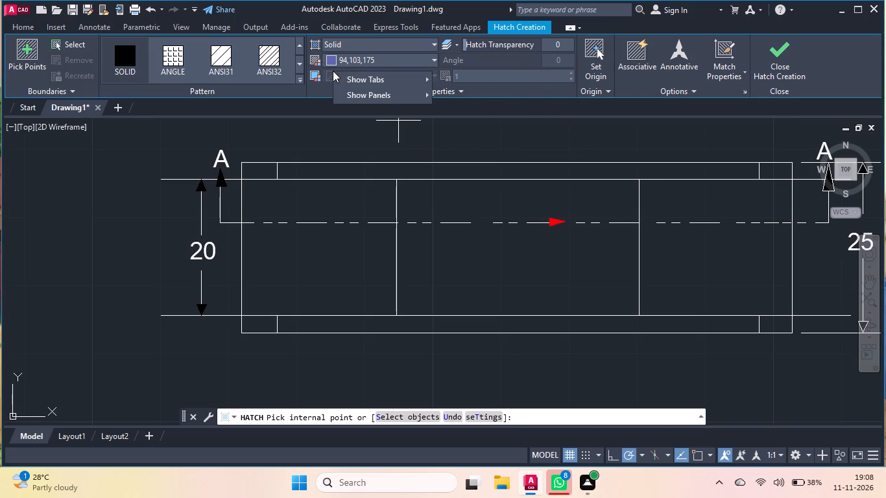
left_click(355, 82)
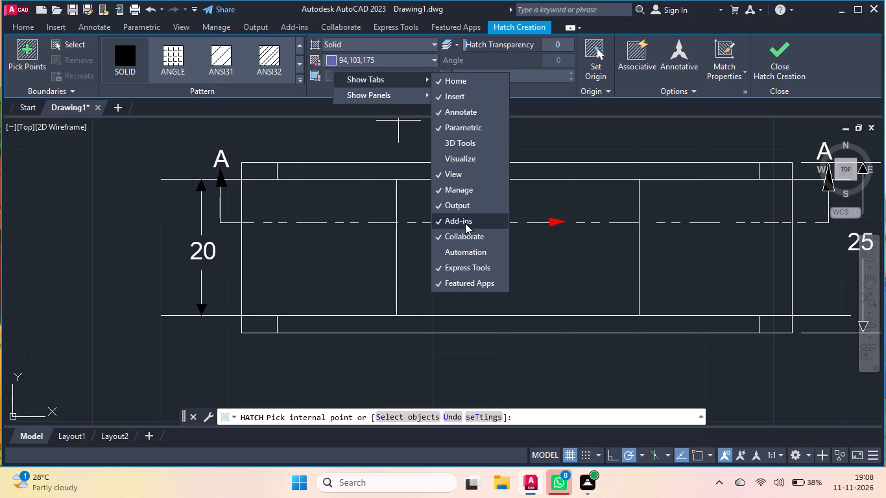
scroll(472, 248, "down", 4)
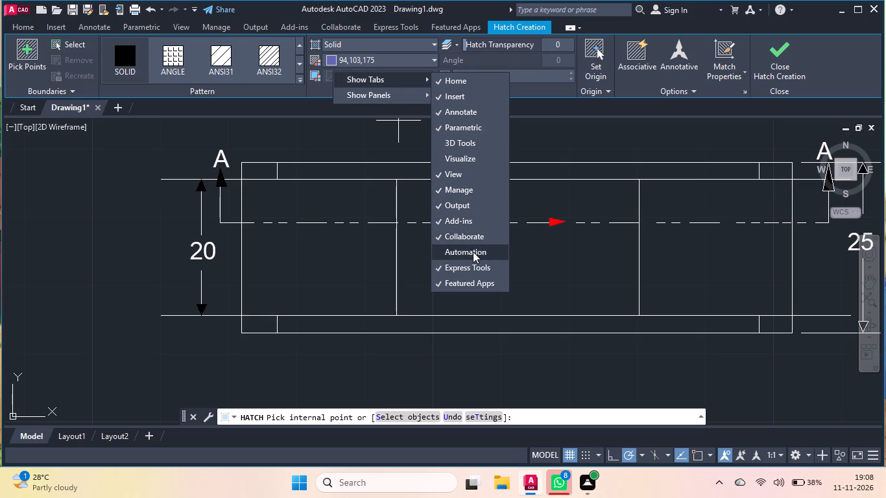
left_click(468, 158)
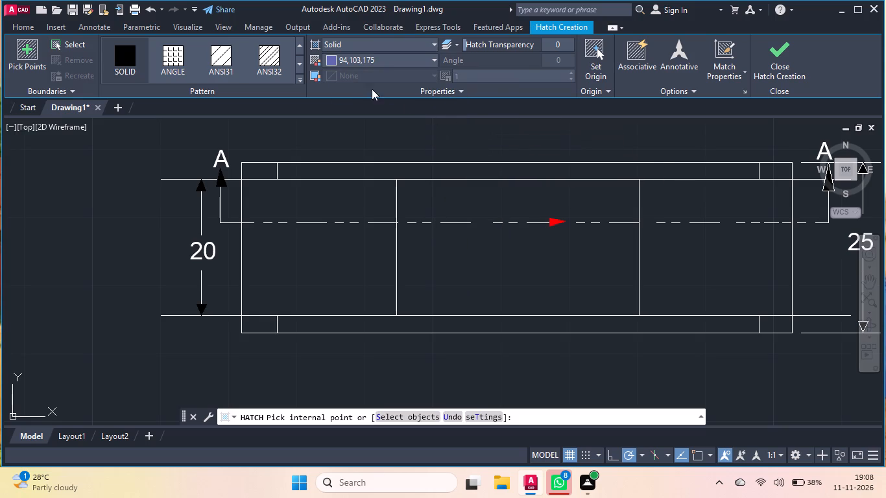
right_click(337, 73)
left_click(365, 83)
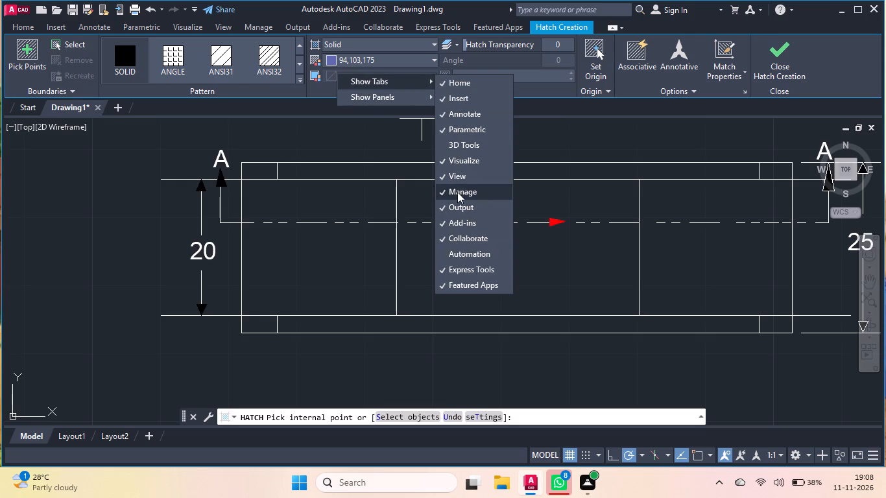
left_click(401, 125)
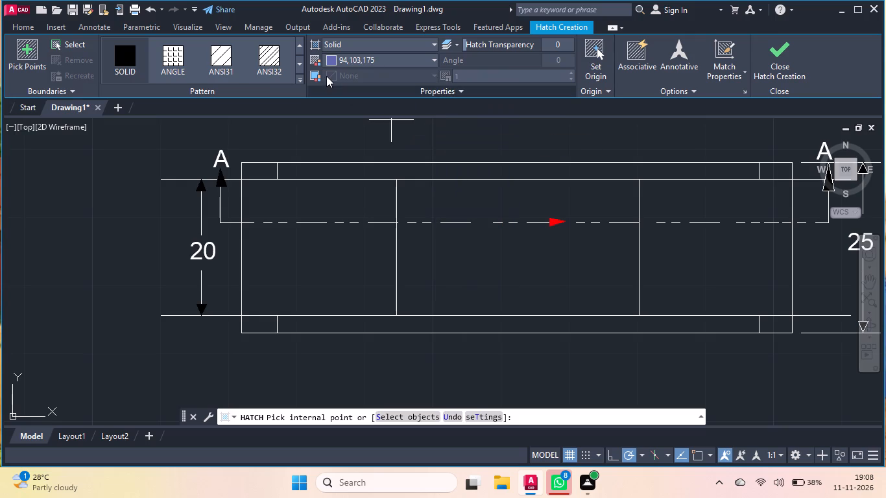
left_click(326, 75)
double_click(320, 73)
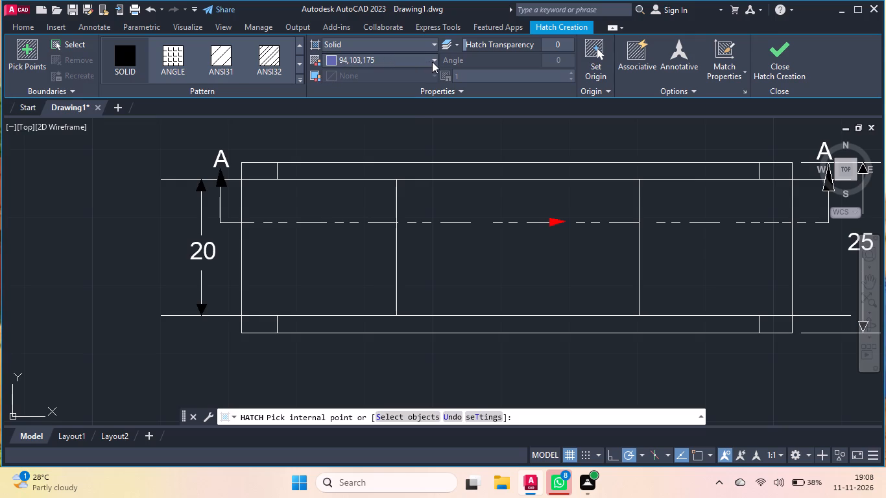
Lighten the hatch colour to true colour 187,191,221 by setting its luminance to 81.
left_click(433, 60)
scroll(388, 172, "down", 2)
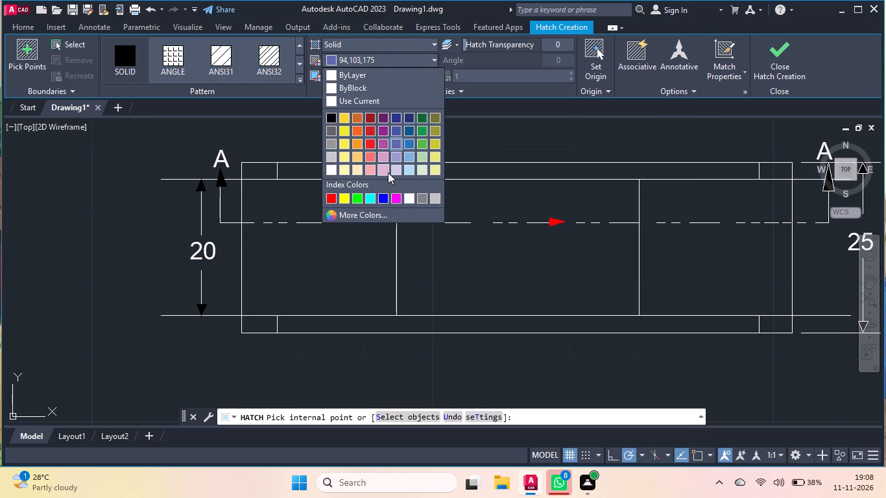
scroll(388, 172, "down", 3)
left_click(387, 211)
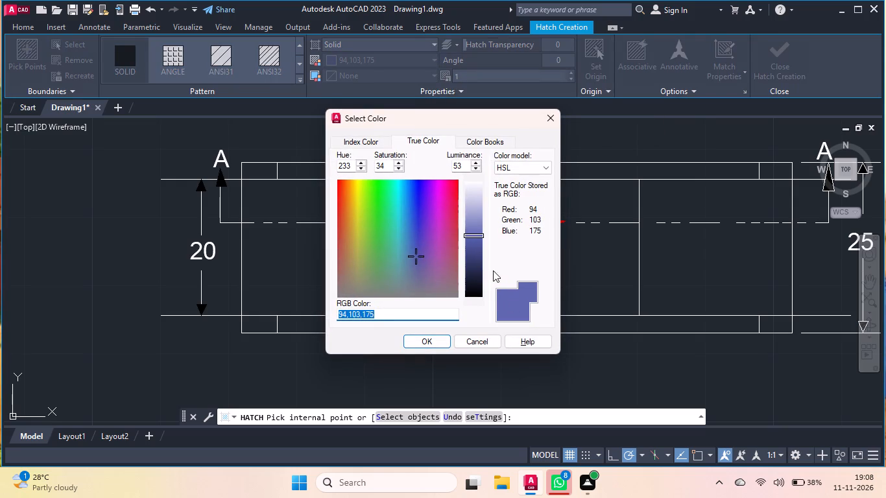
left_click_drag(475, 234, 475, 258)
double_click(475, 258)
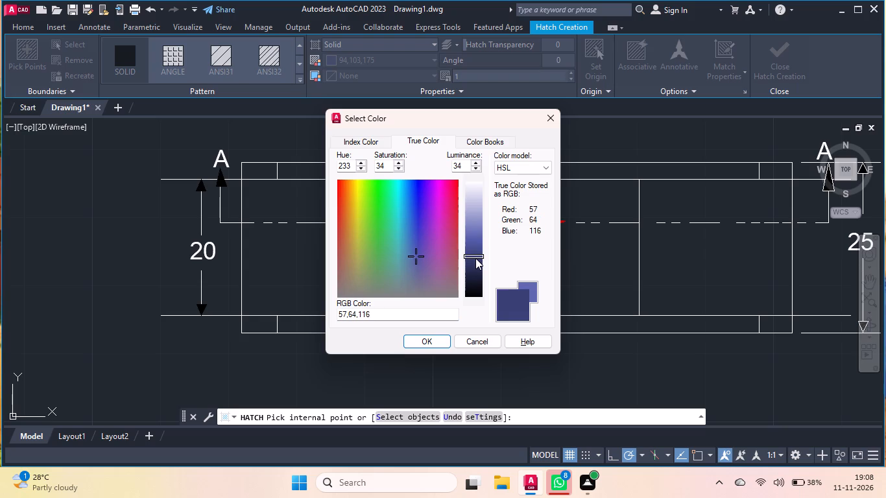
left_click(475, 258)
left_click_drag(472, 253, 470, 213)
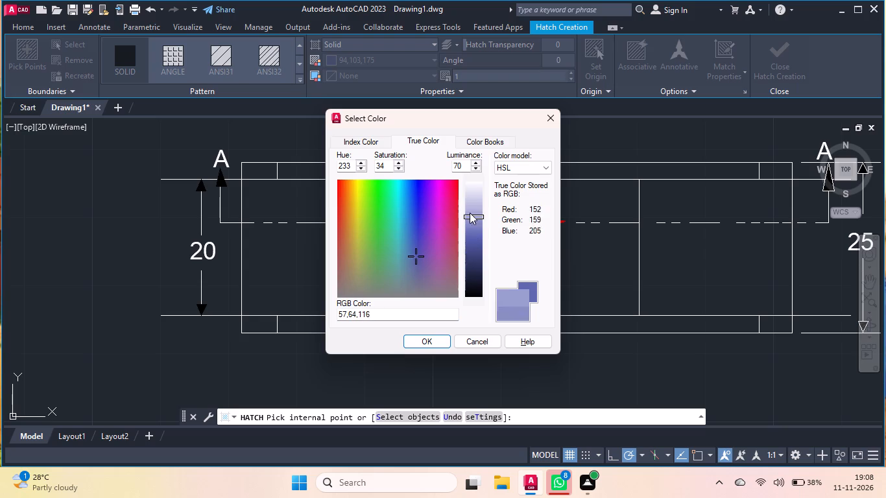
left_click_drag(470, 213, 468, 198)
left_click_drag(468, 198, 468, 205)
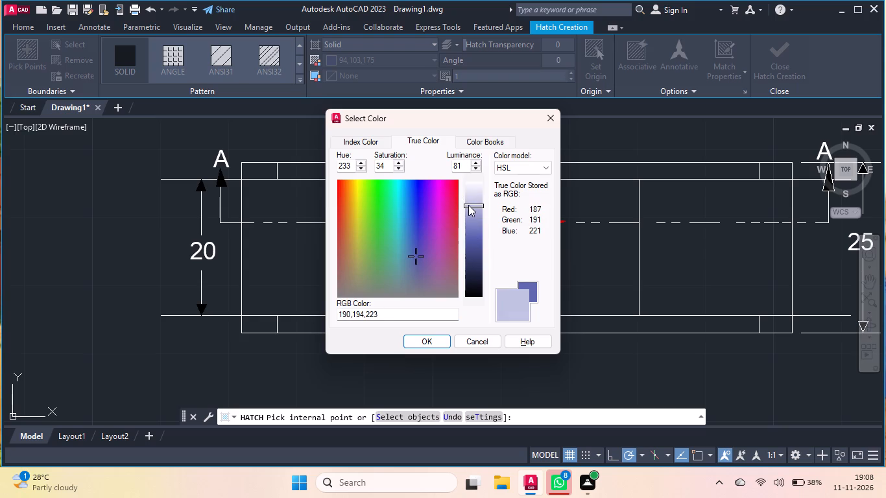
left_click(437, 340)
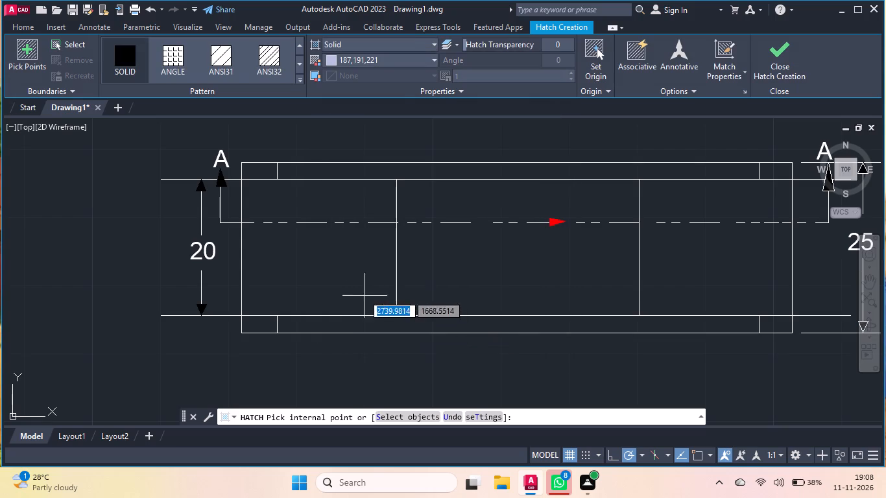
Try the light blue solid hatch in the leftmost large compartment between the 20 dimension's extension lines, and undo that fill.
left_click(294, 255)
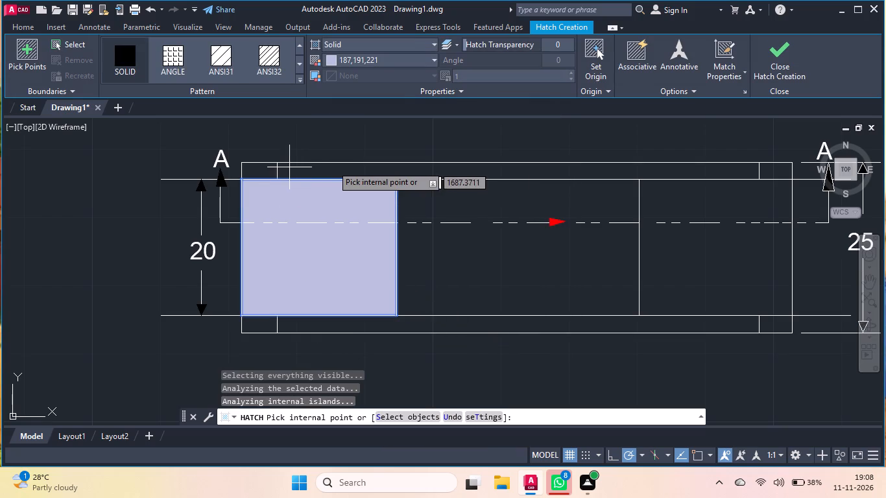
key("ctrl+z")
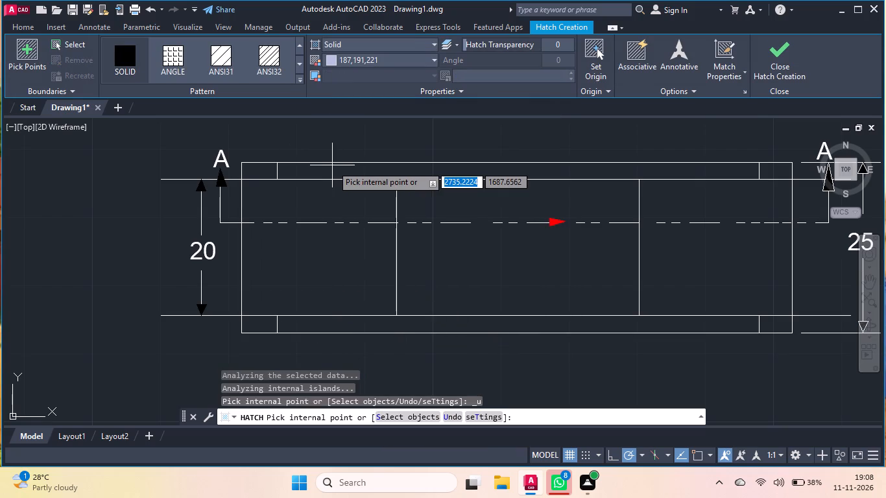
Add the Automation tab to the ribbon.
right_click(309, 71)
left_click(312, 76)
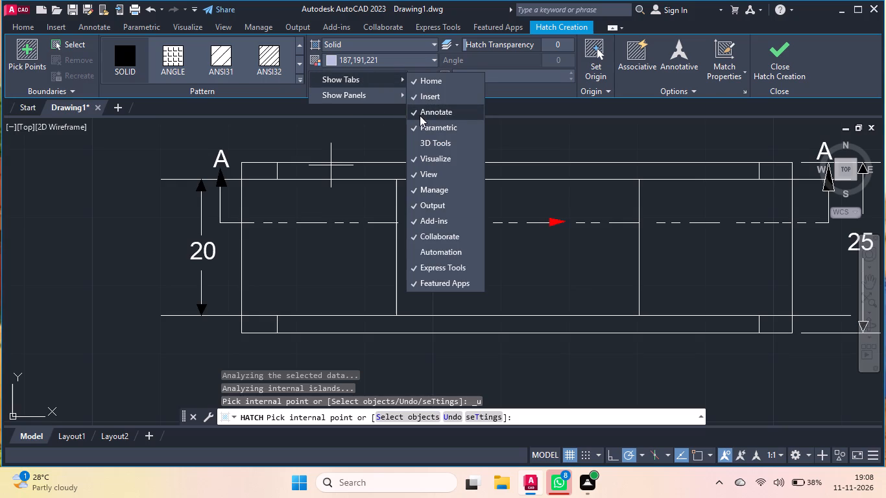
left_click(425, 247)
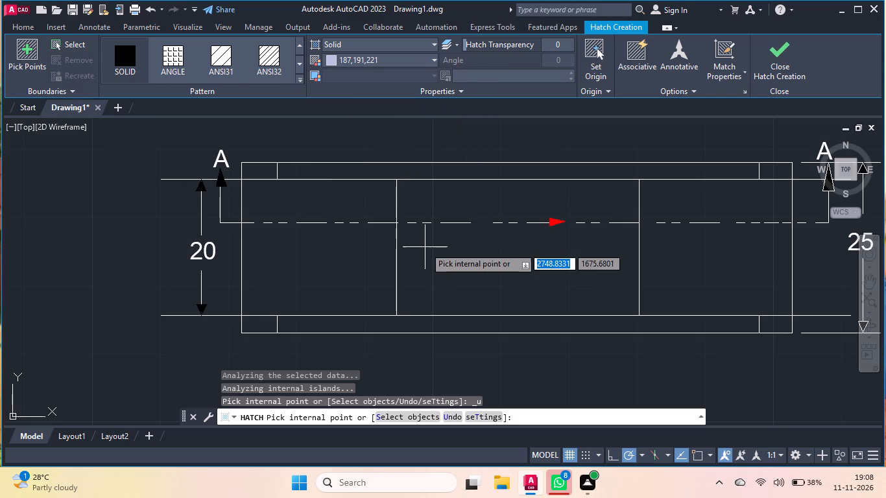
Read through the help article on the HATCH command and its options, and end the solid hatch without filling anything.
left_click(313, 73)
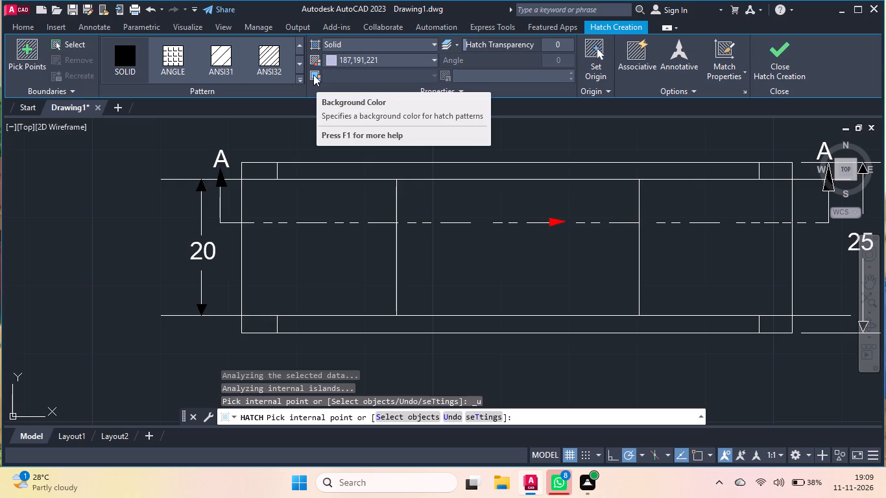
key("F1")
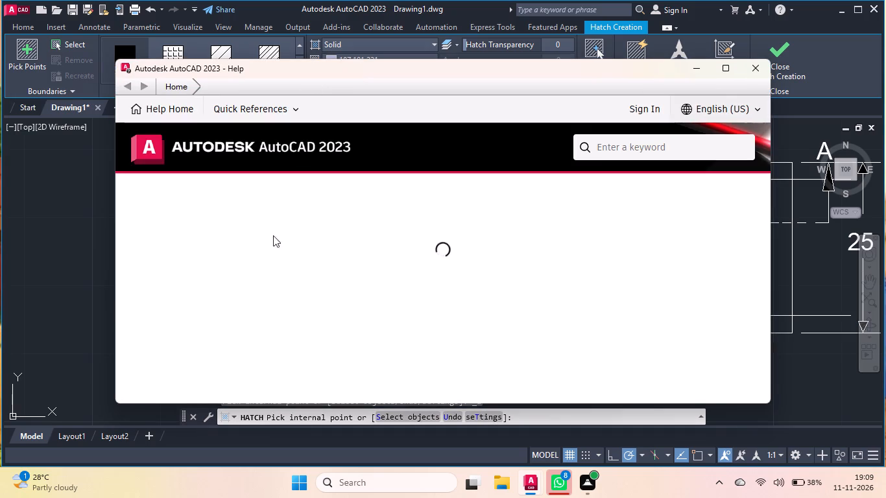
scroll(259, 259, "down", 2)
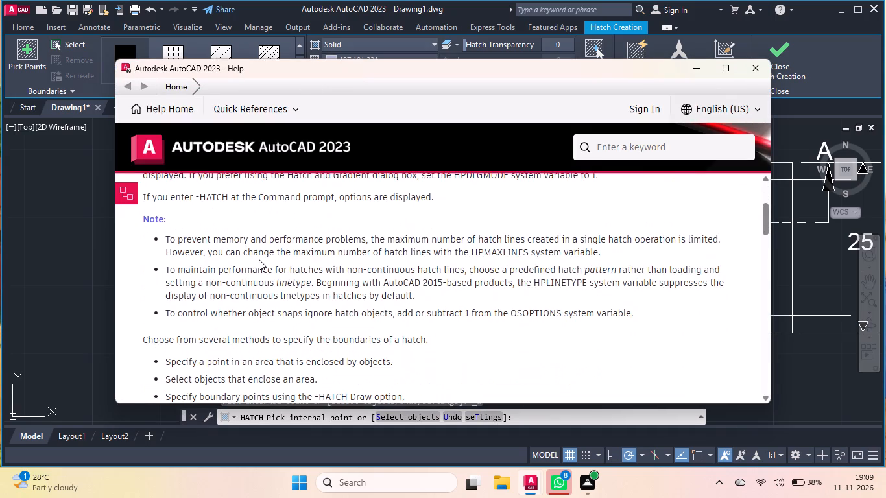
scroll(259, 259, "down", 4)
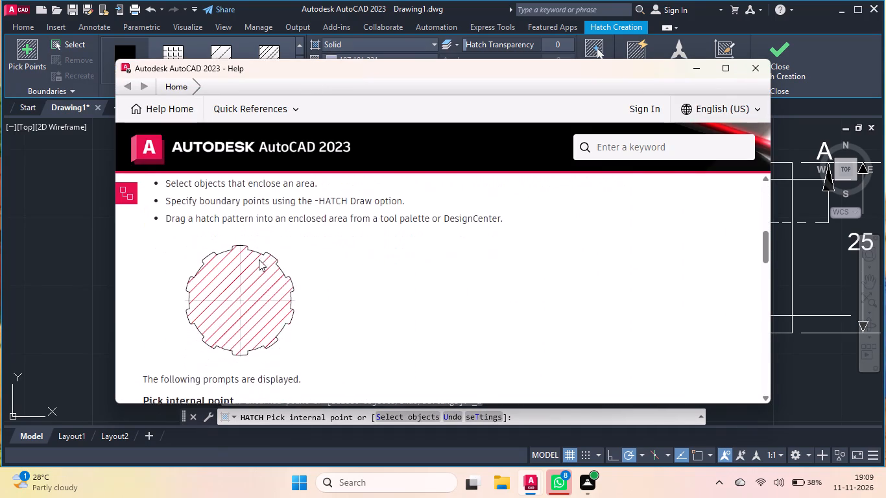
scroll(259, 259, "down", 4)
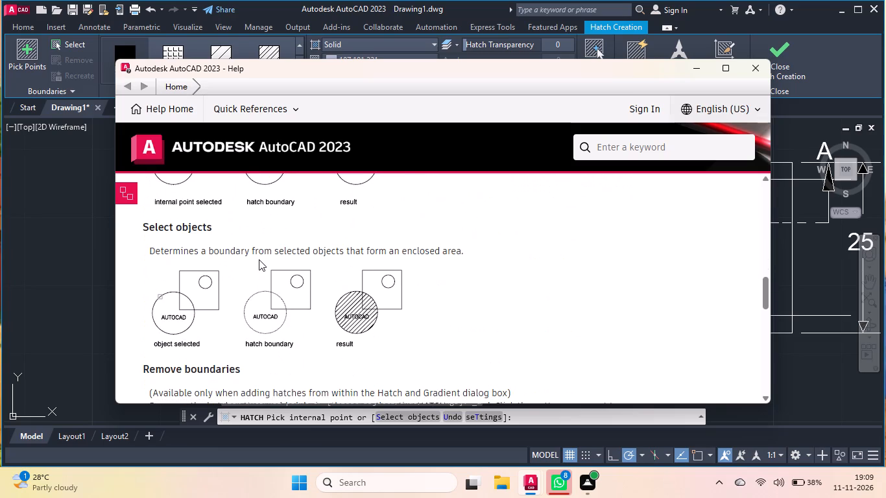
scroll(259, 259, "down", 4)
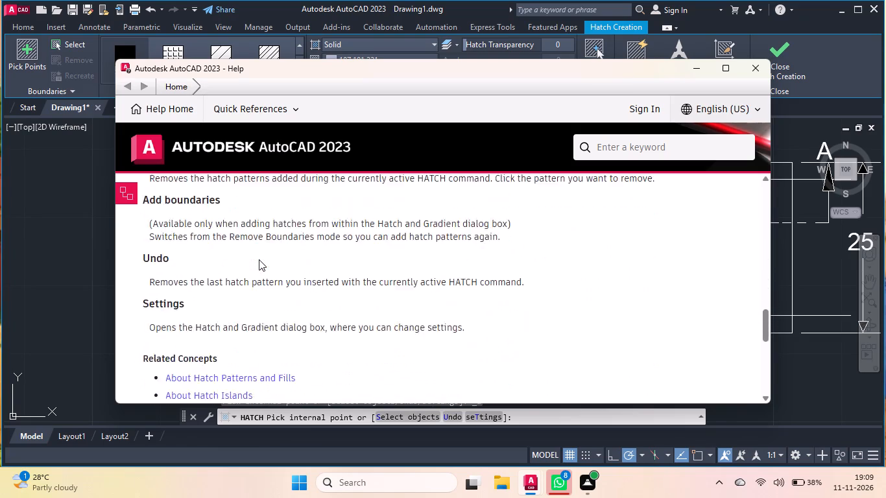
scroll(259, 259, "down", 2)
scroll(259, 259, "up", 3)
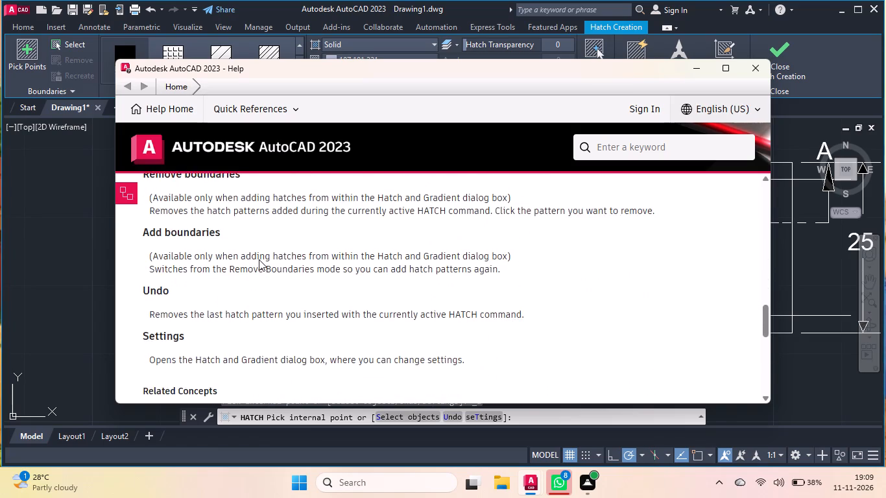
scroll(259, 259, "down", 2)
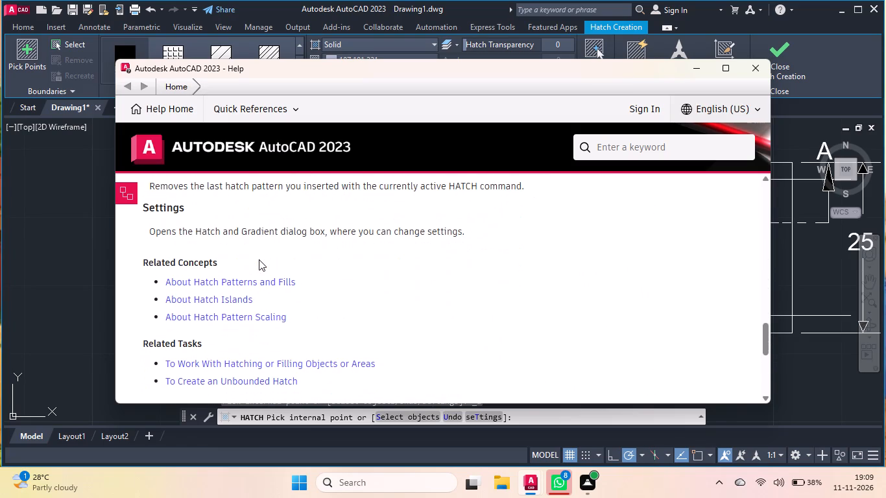
left_click(52, 235)
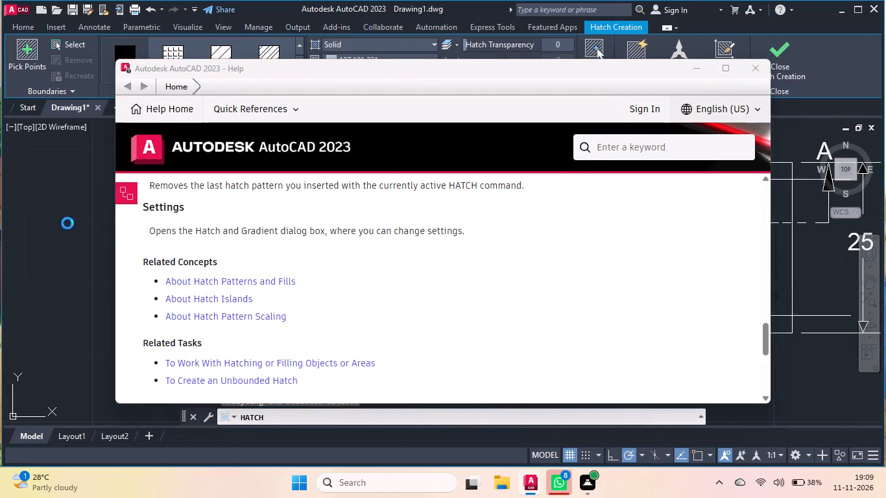
left_click(572, 143)
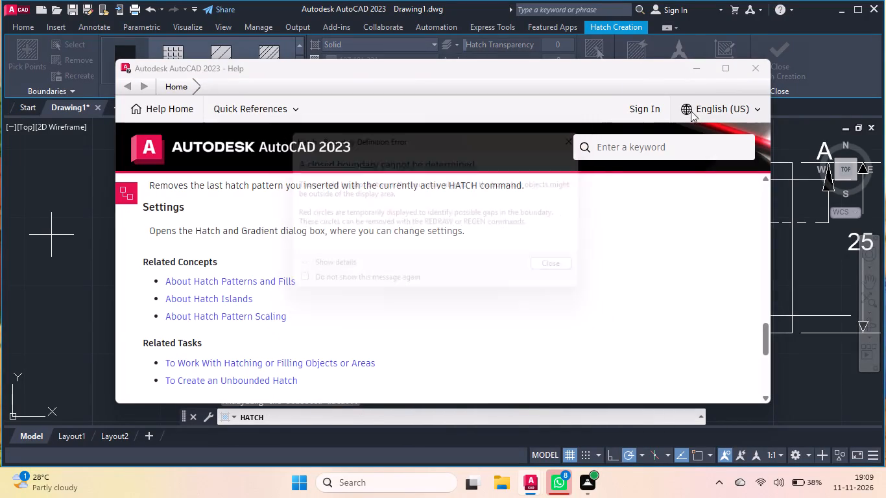
left_click(765, 70)
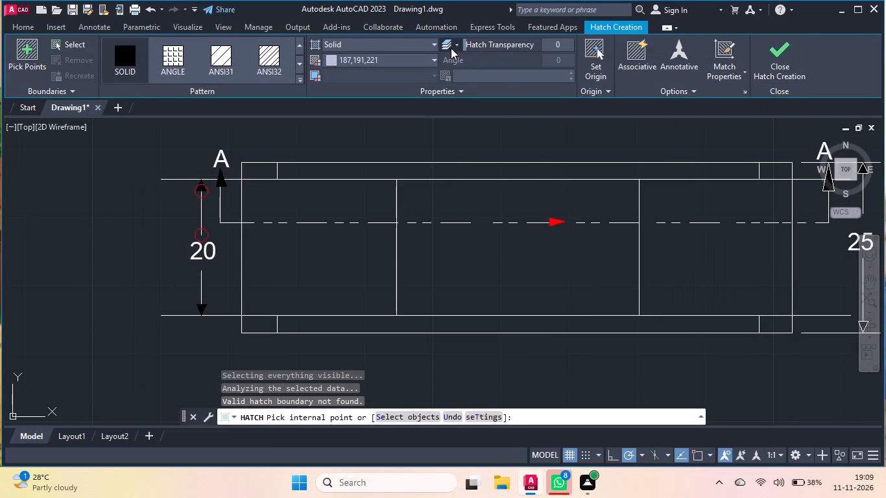
left_click(783, 60)
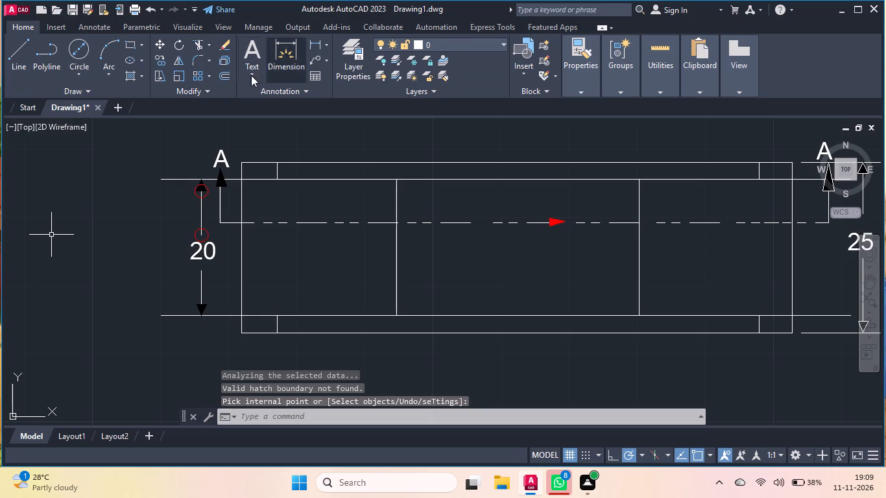
Fill the leftmost large compartment and the small corner cell above it with a gradient hatch from 94,103,175 to 255,255,255.
left_click(130, 71)
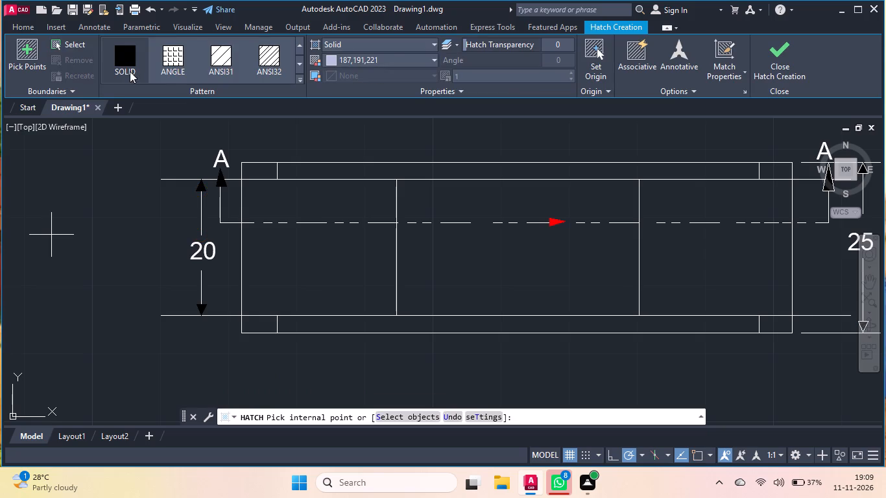
left_click(431, 39)
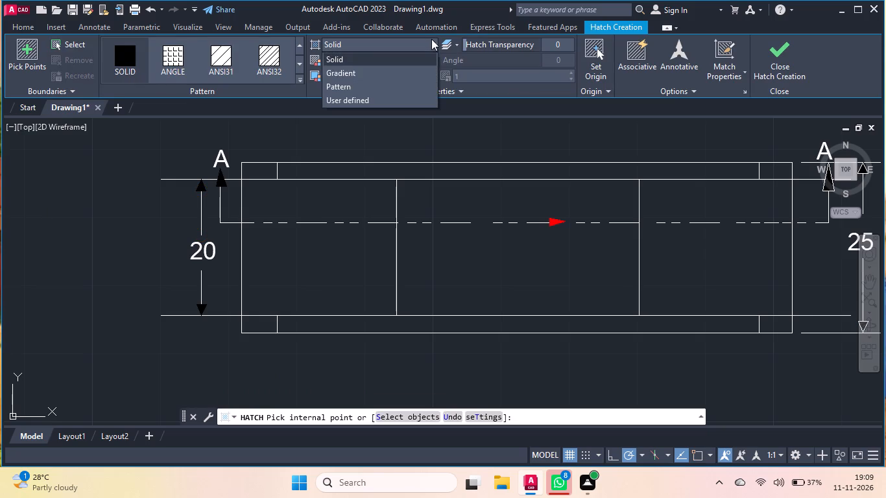
left_click(415, 72)
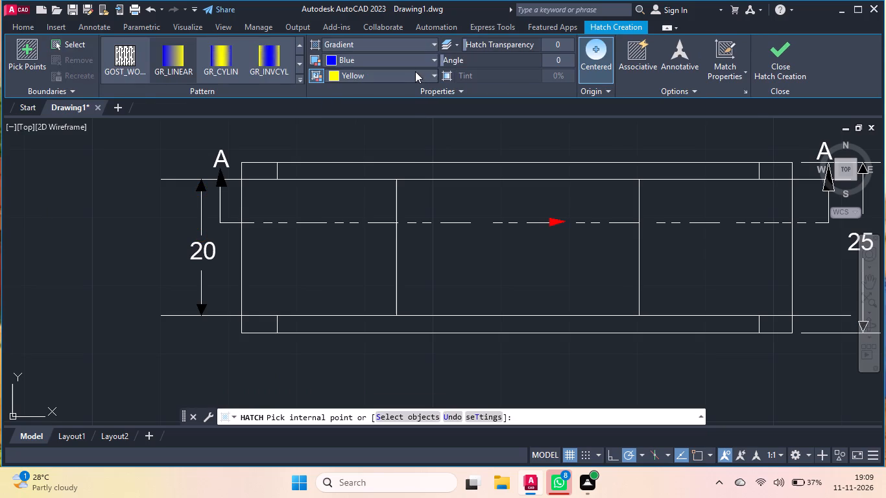
left_click(433, 53)
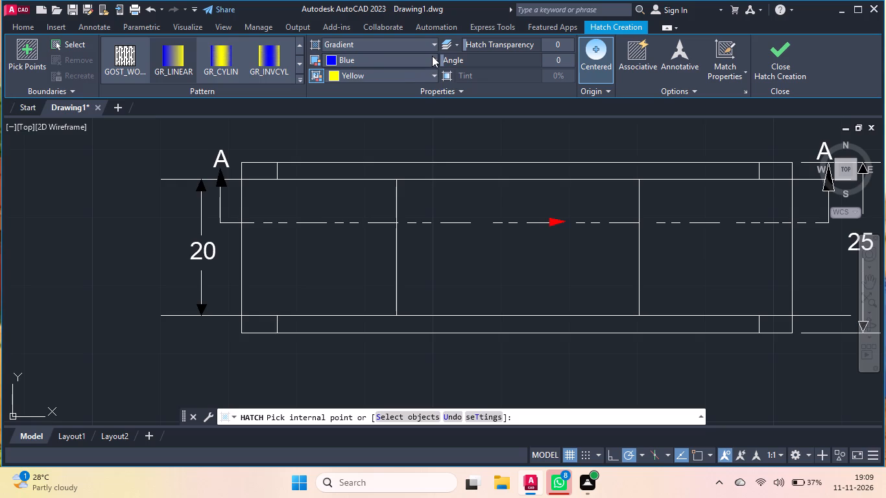
left_click(432, 56)
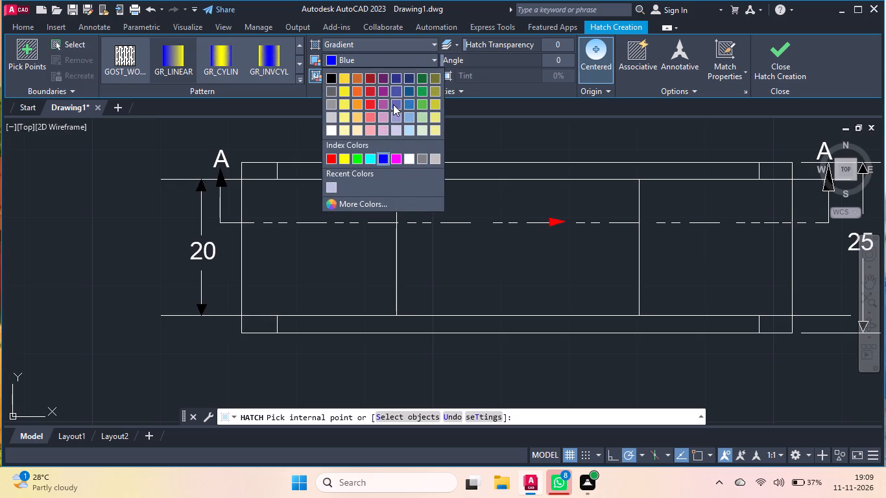
left_click(393, 104)
left_click(435, 77)
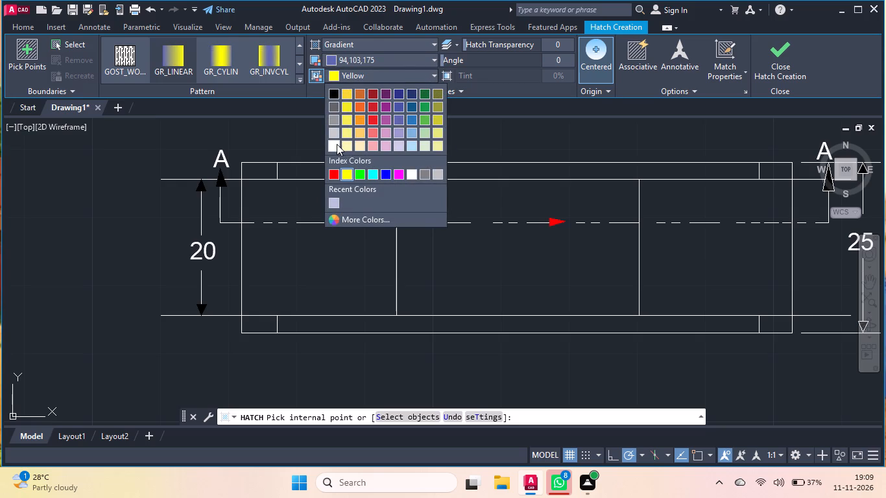
left_click(337, 145)
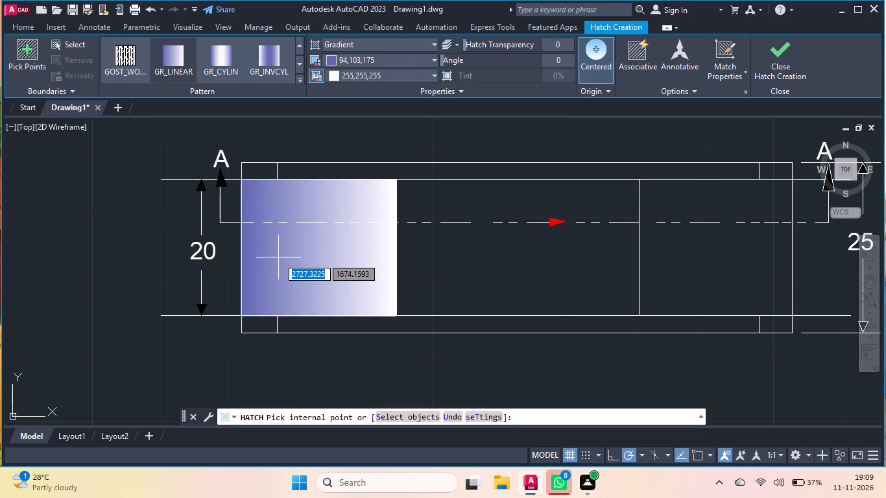
left_click(278, 257)
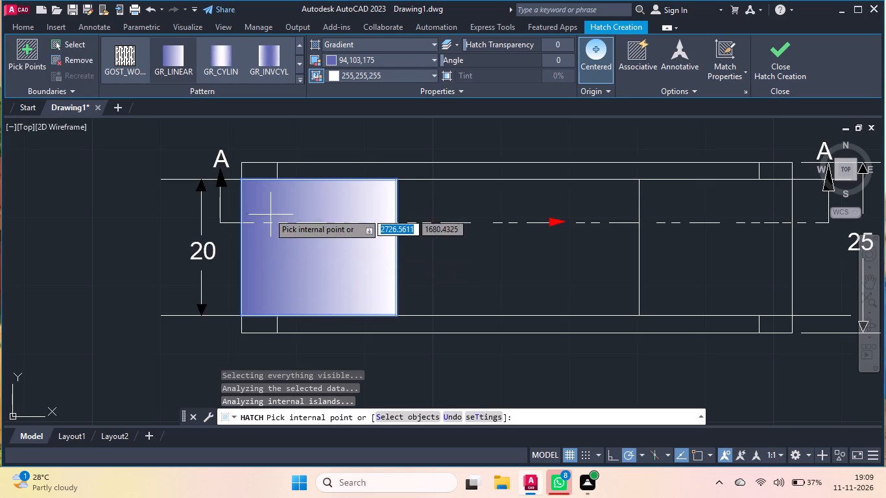
left_click(254, 172)
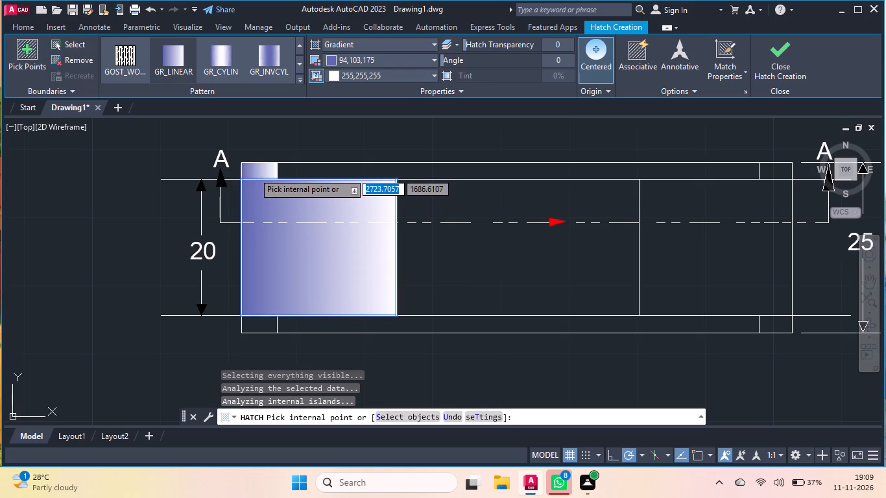
Change the first colour of the new gradient fills to 69,84,165 and finish the hatch.
left_click(435, 59)
left_click(333, 131)
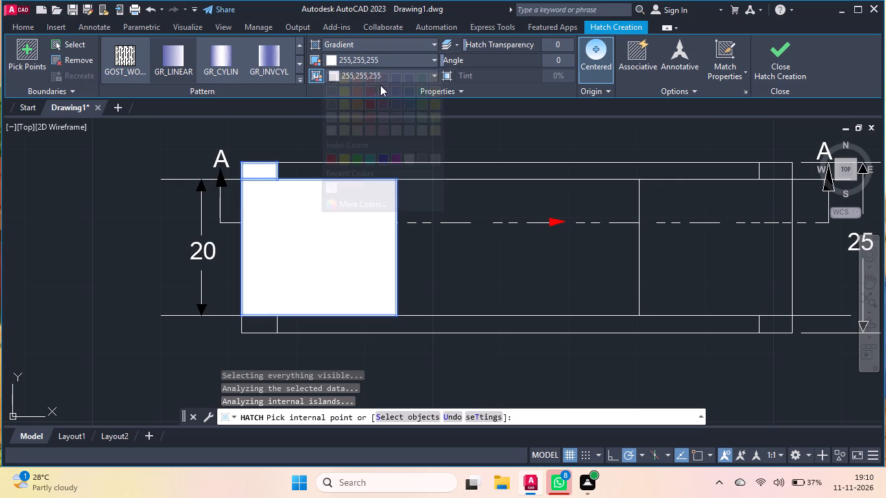
left_click(348, 60)
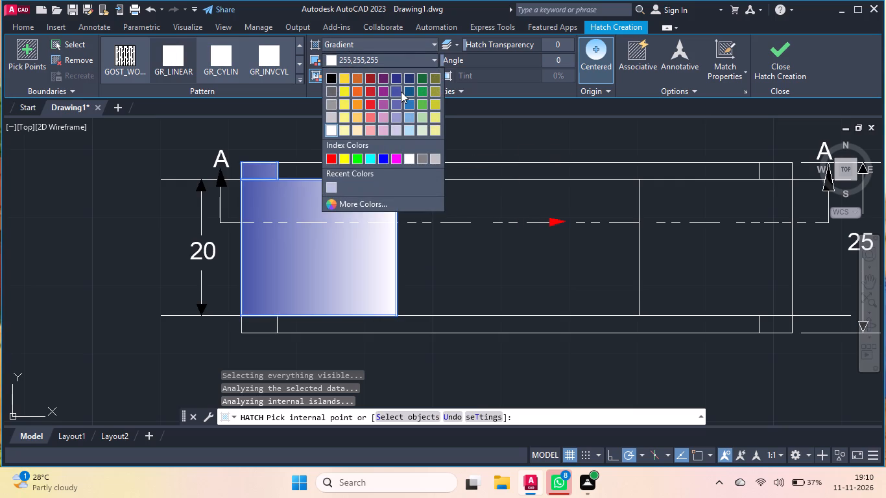
left_click(396, 92)
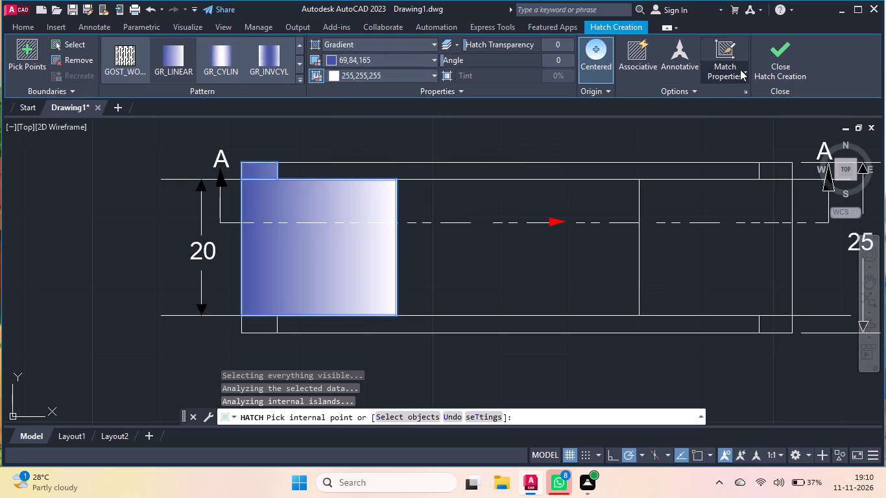
left_click(765, 62)
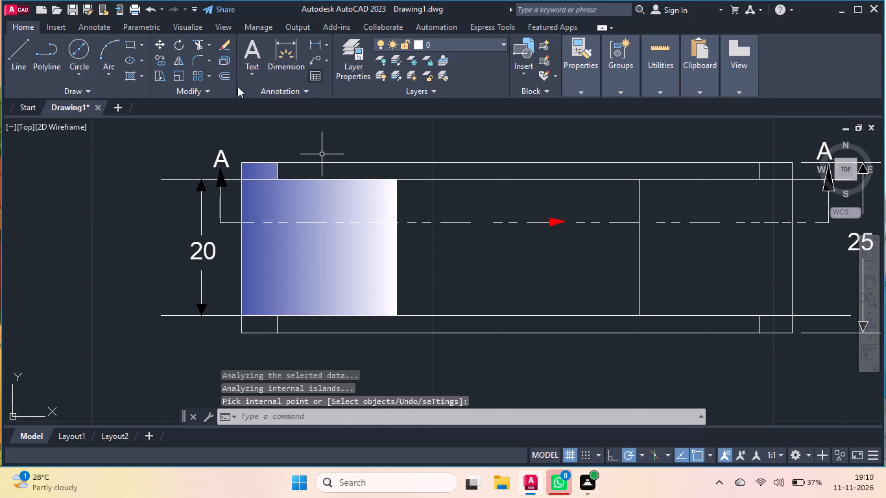
Fill the rightmost large compartment and the small corner cell above it with a gradient hatch from 255,255,255 to 69,84,165.
left_click(125, 75)
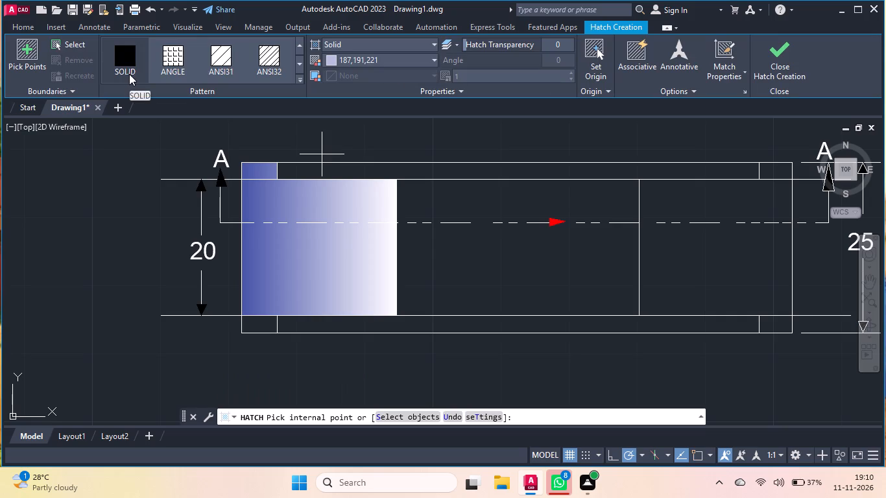
left_click(365, 38)
left_click(359, 75)
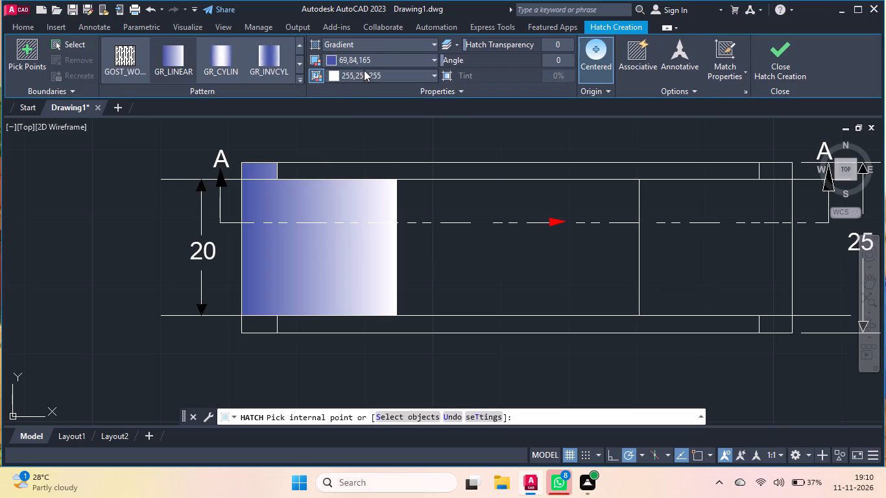
left_click(434, 58)
left_click(332, 128)
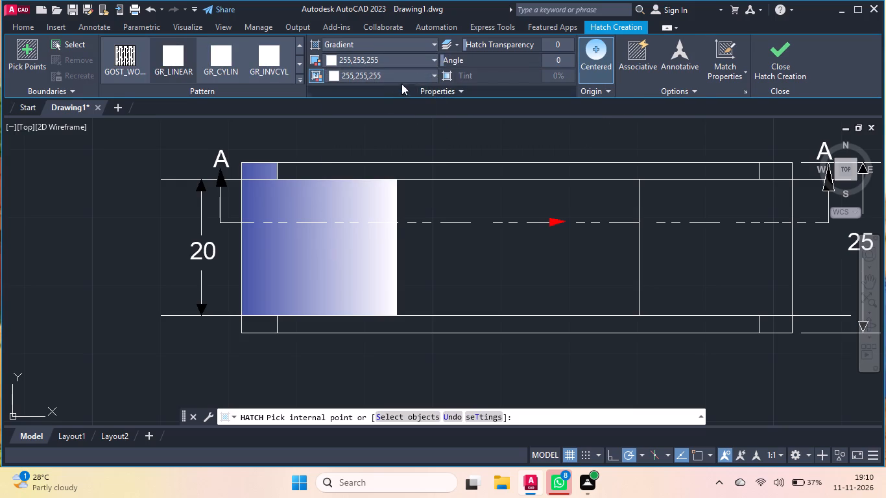
left_click(417, 74)
left_click(395, 104)
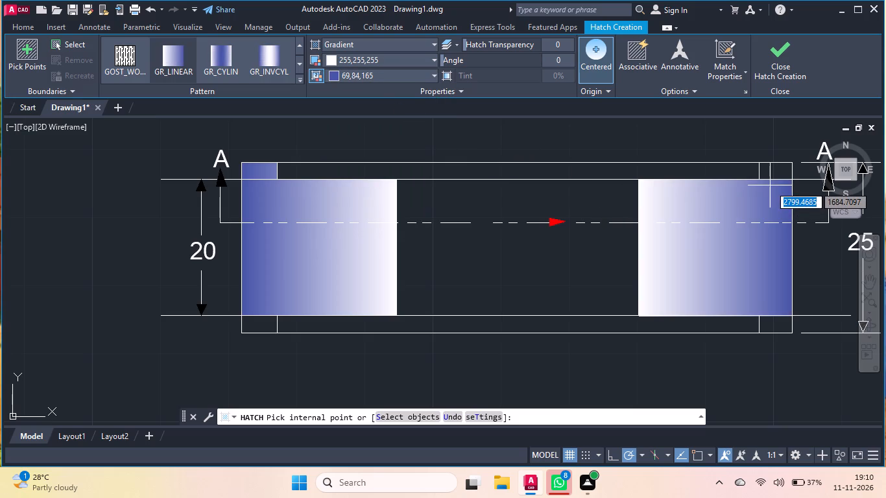
left_click(775, 175)
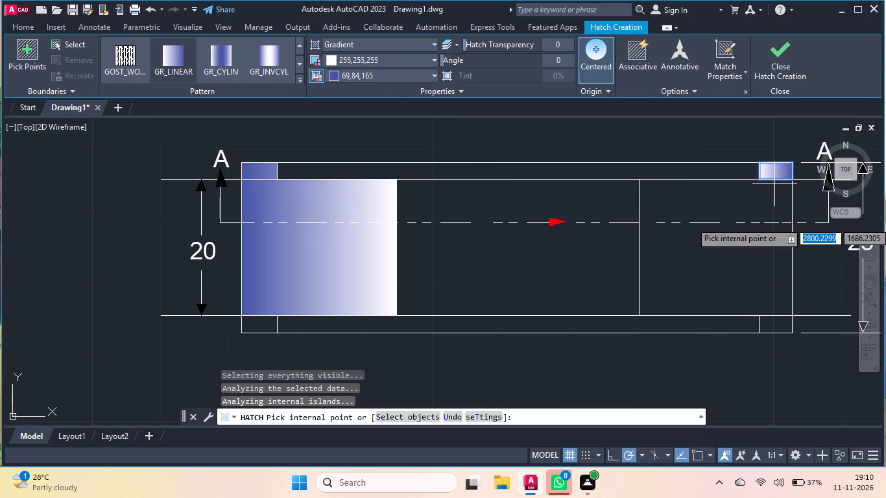
left_click(765, 263)
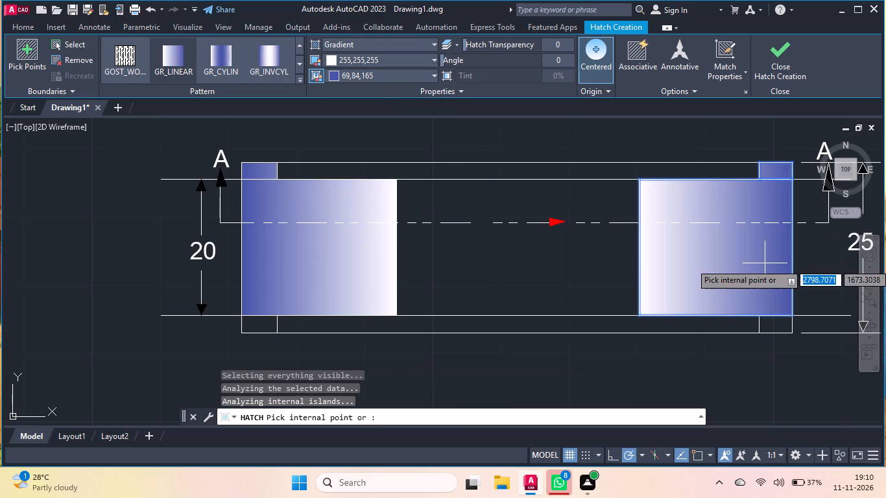
left_click(773, 77)
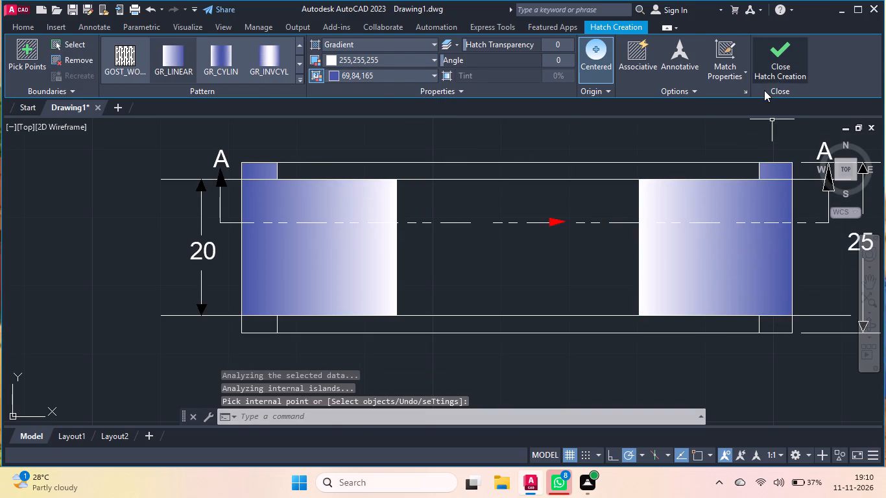
Erase the combined gradient hatch from the section view's leftmost large compartment and the small corner cell above it.
left_click(270, 172)
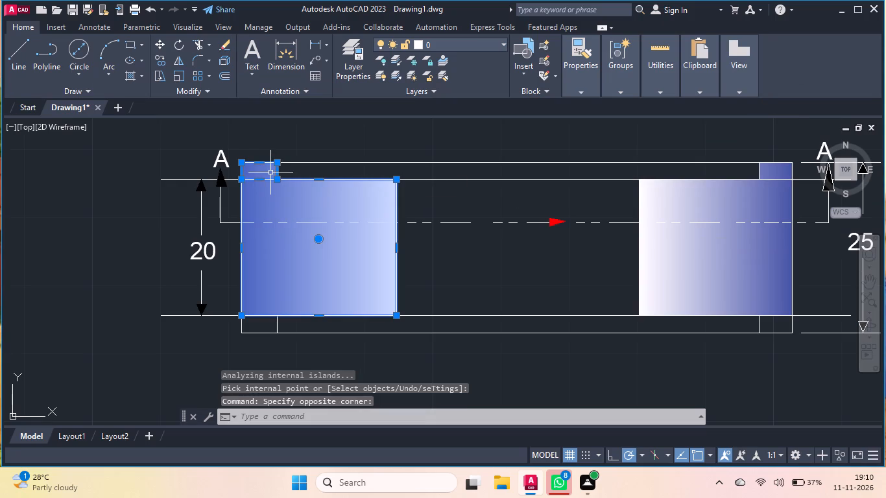
key("Delete")
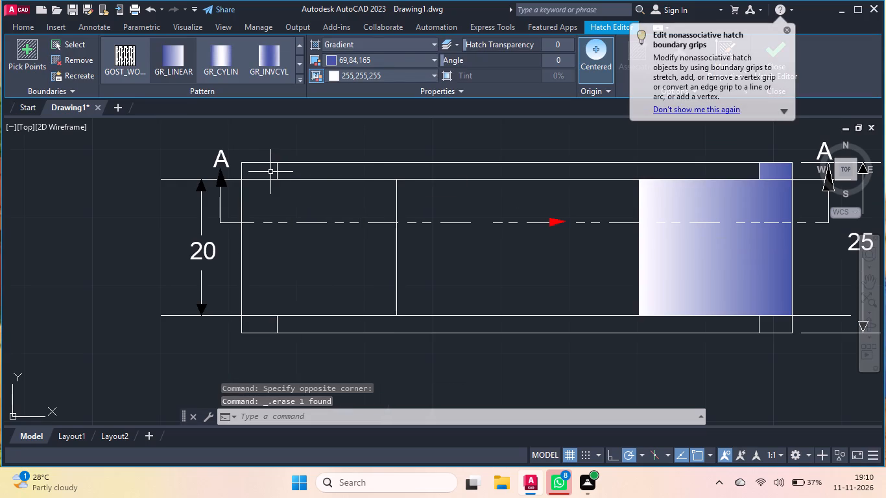
Fill only the leftmost large compartment with a gradient hatch from 69,84,165 to White.
left_click(129, 75)
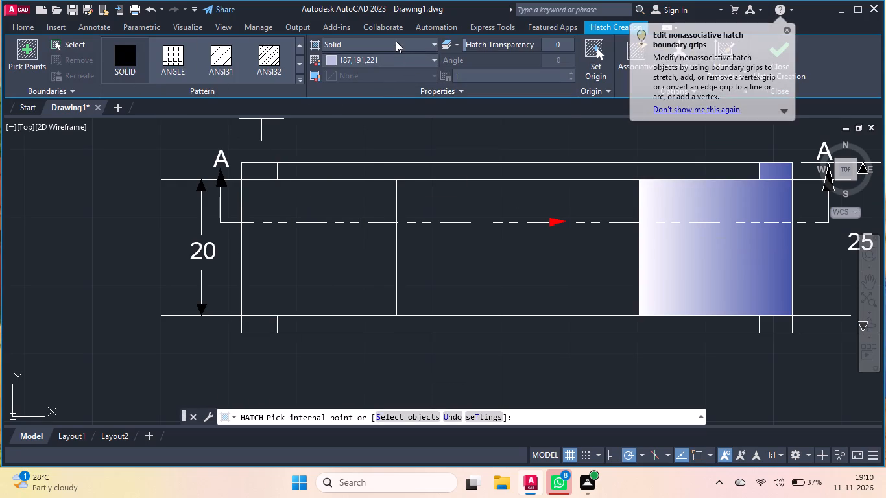
left_click(396, 41)
left_click(387, 75)
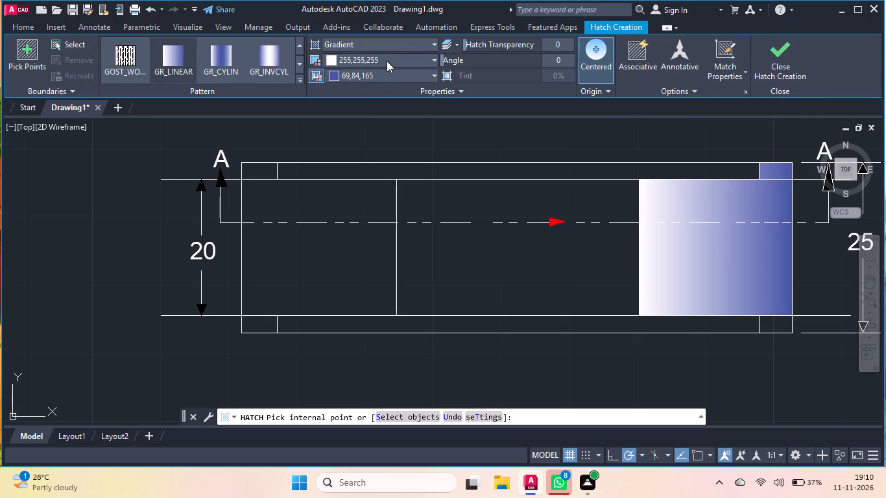
left_click(387, 61)
left_click(397, 86)
left_click(390, 79)
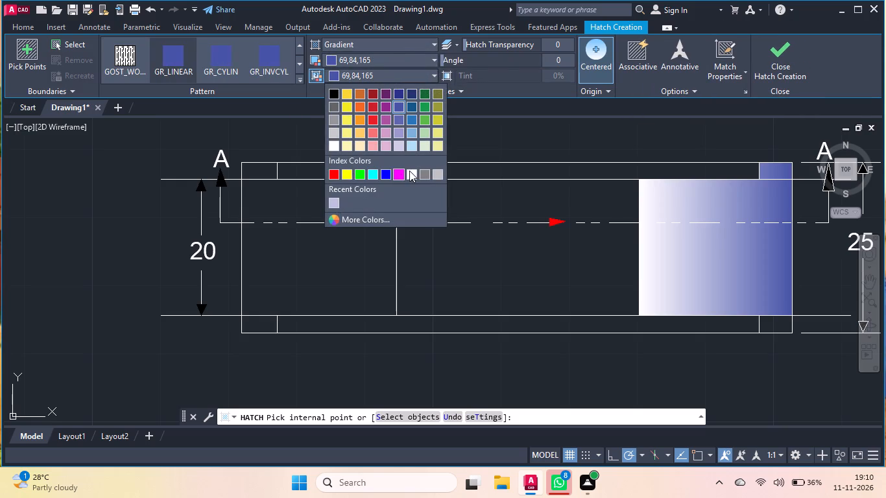
left_click(411, 171)
left_click(302, 262)
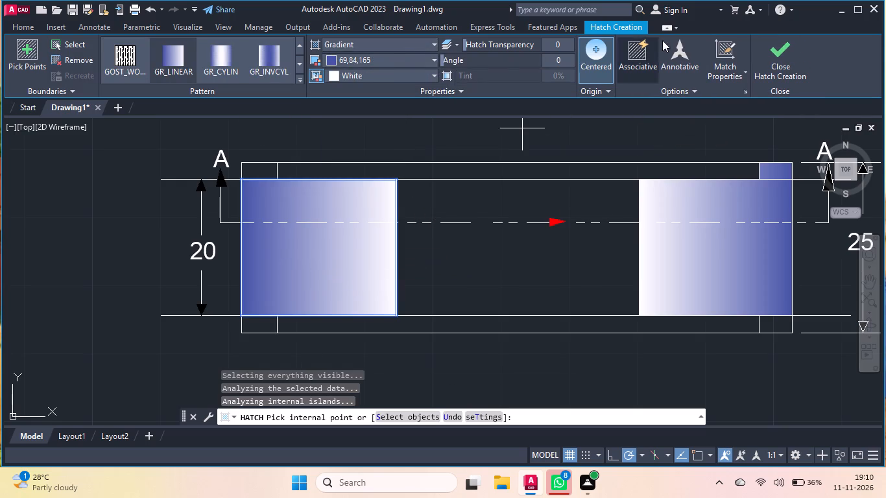
left_click(782, 65)
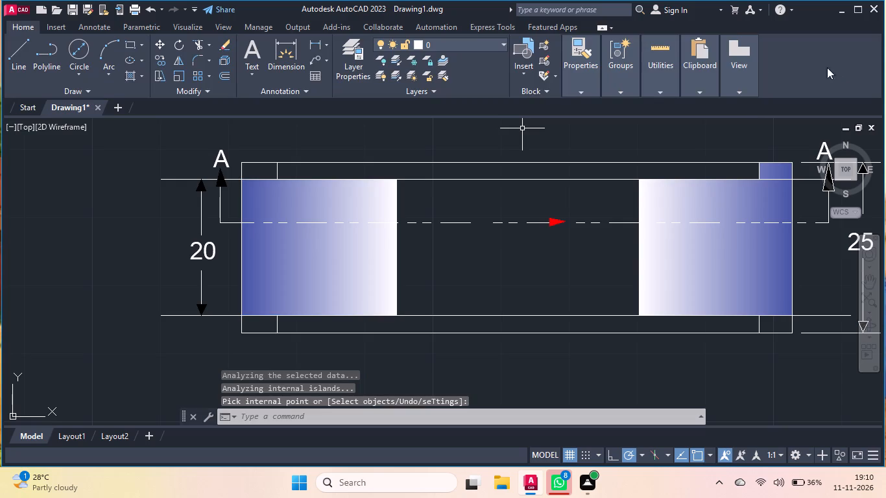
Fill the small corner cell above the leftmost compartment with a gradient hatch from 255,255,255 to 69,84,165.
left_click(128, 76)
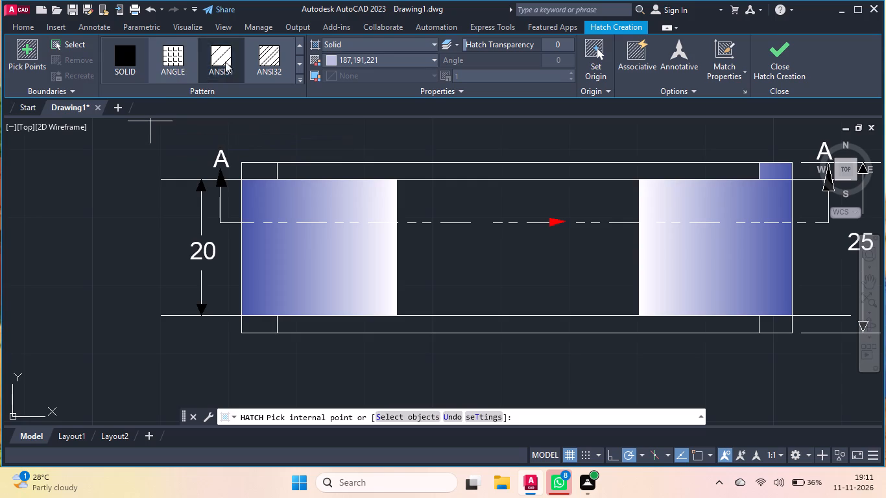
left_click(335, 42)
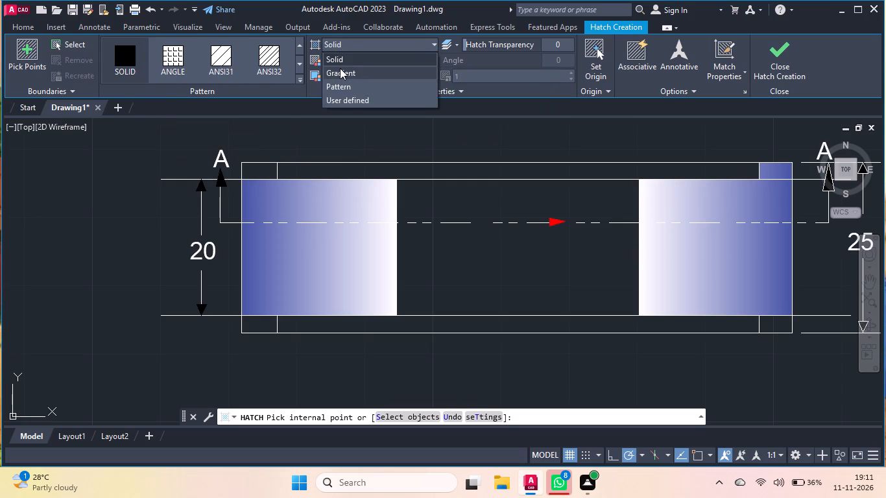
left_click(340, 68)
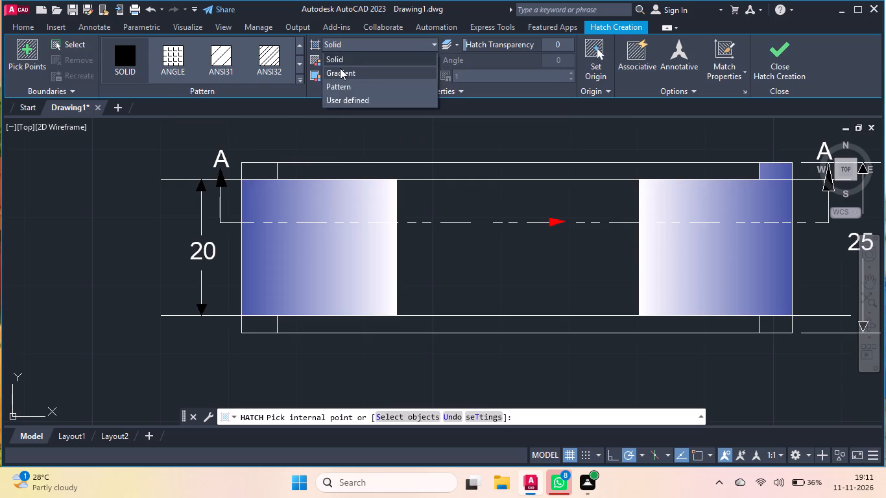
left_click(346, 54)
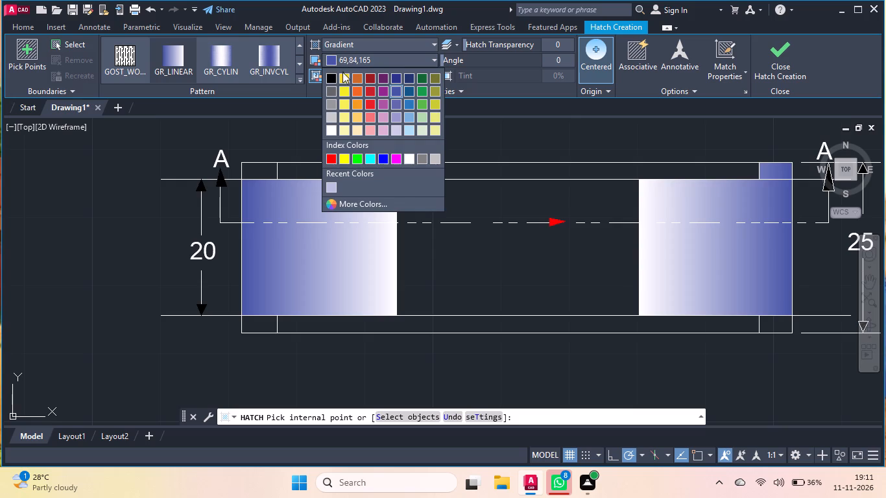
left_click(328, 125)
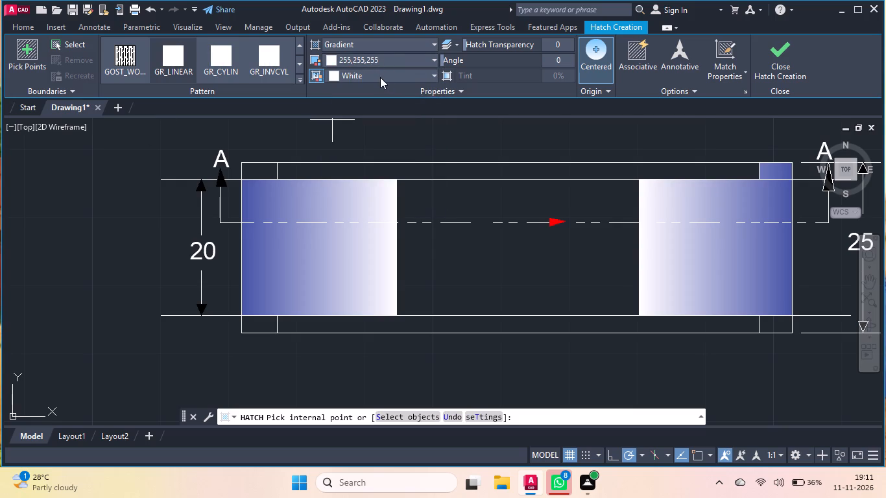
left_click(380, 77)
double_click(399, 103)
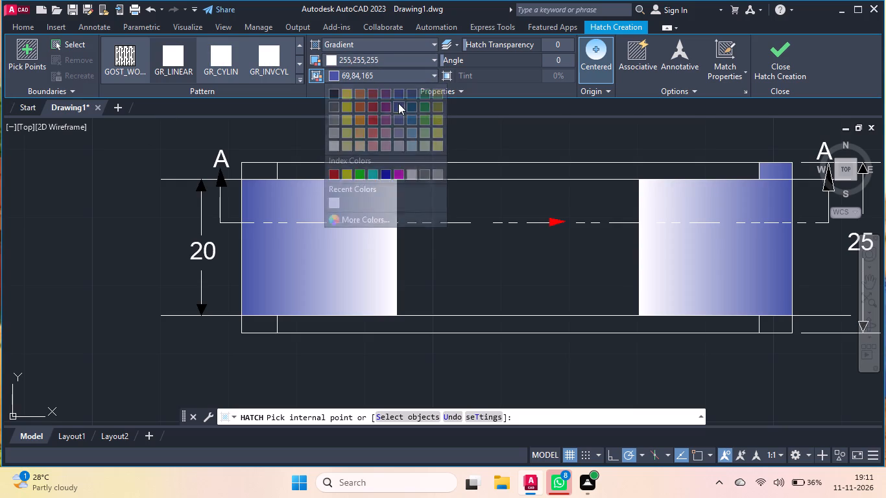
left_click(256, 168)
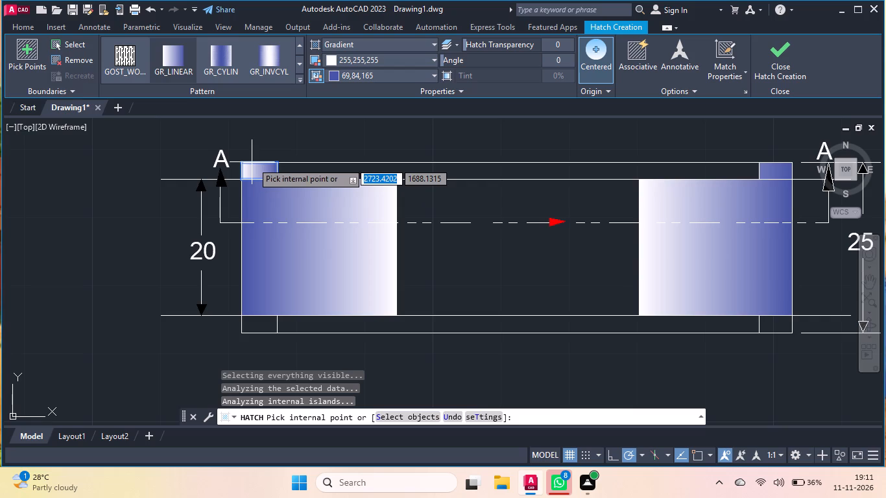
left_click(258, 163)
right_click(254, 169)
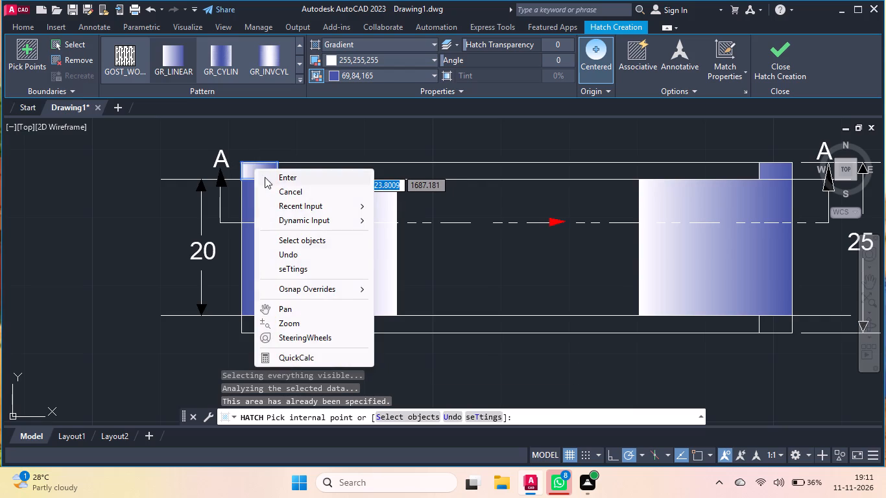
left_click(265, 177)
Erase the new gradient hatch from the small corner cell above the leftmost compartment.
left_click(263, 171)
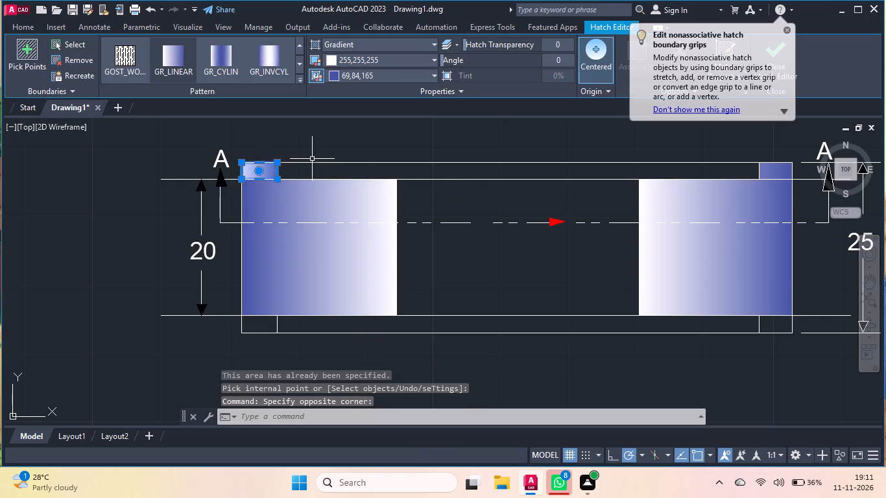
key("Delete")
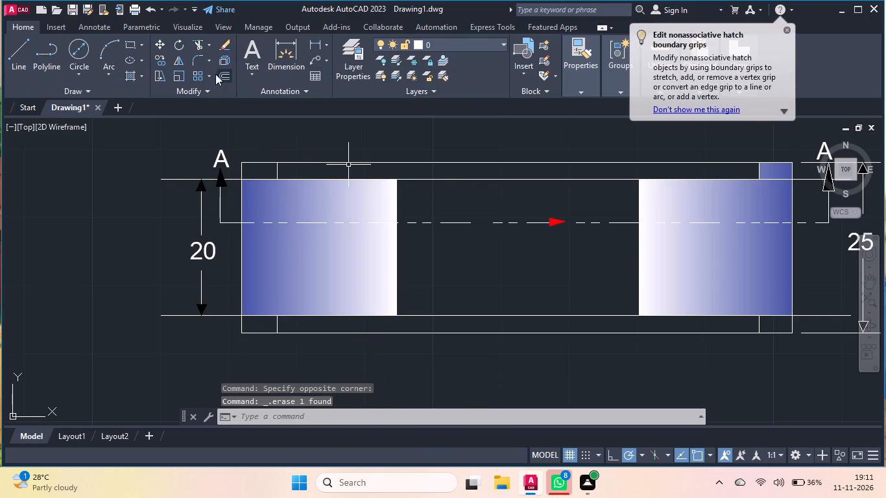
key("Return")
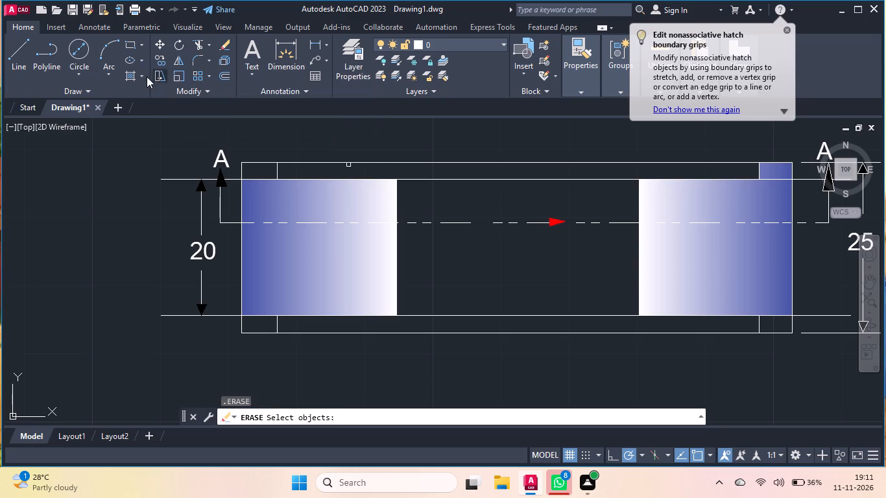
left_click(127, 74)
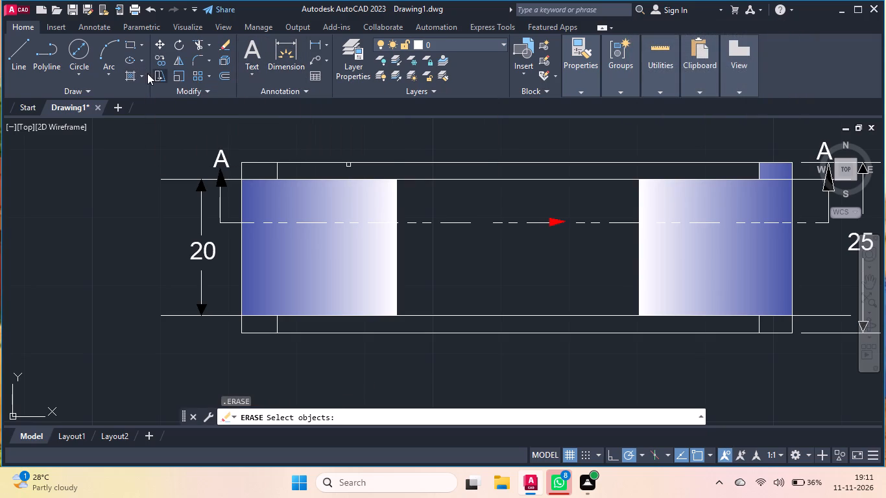
Fill the small corner cell above the leftmost compartment with a separate gradient hatch from 69,84,165 to 255,255,255.
left_click(132, 71)
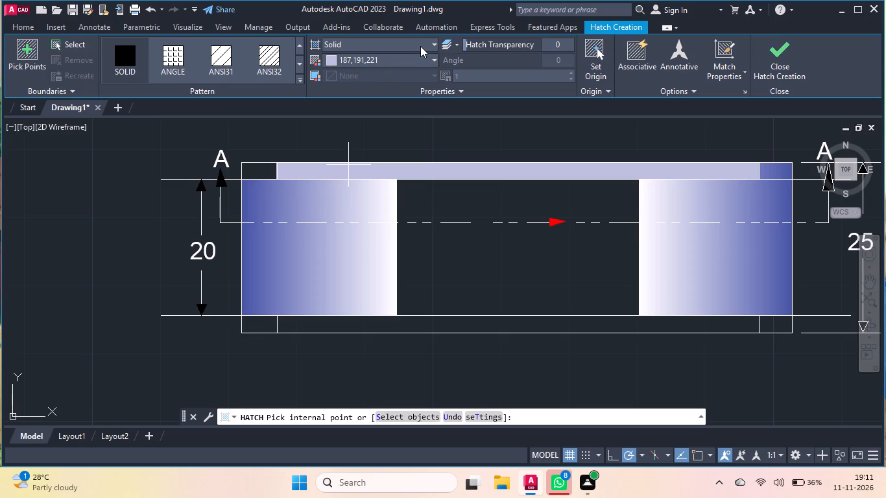
left_click(420, 46)
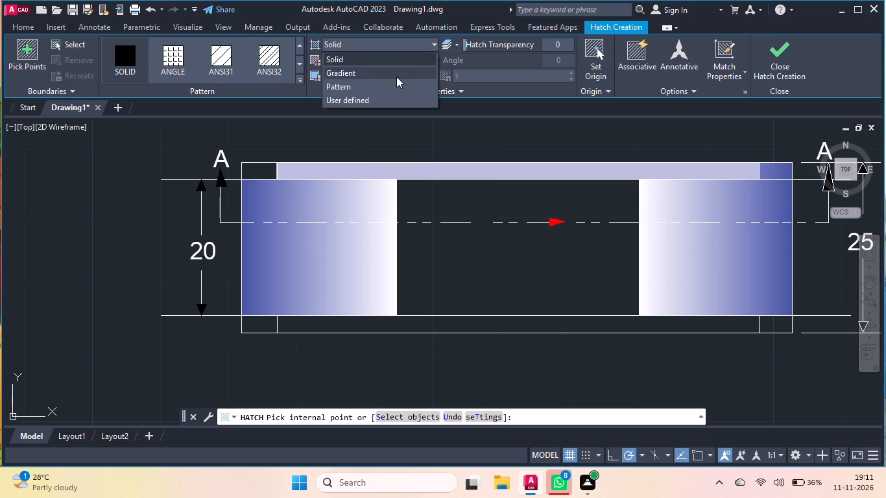
left_click(396, 76)
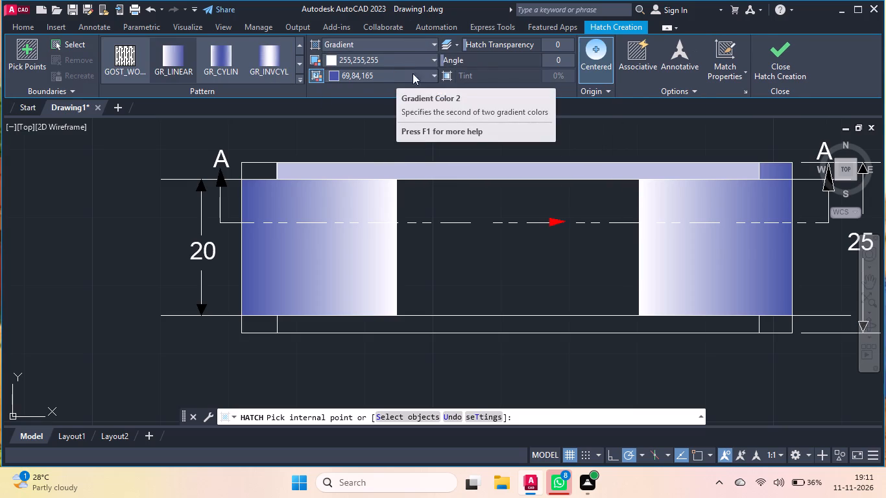
left_click(407, 54)
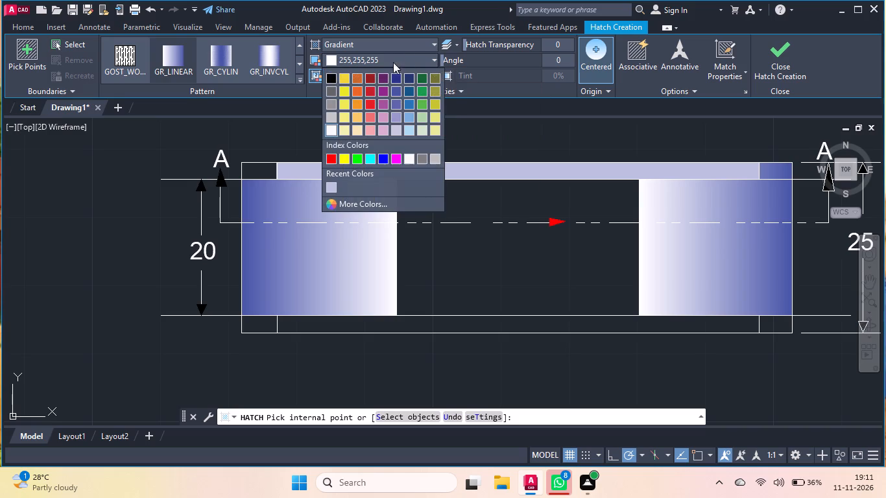
left_click(257, 117)
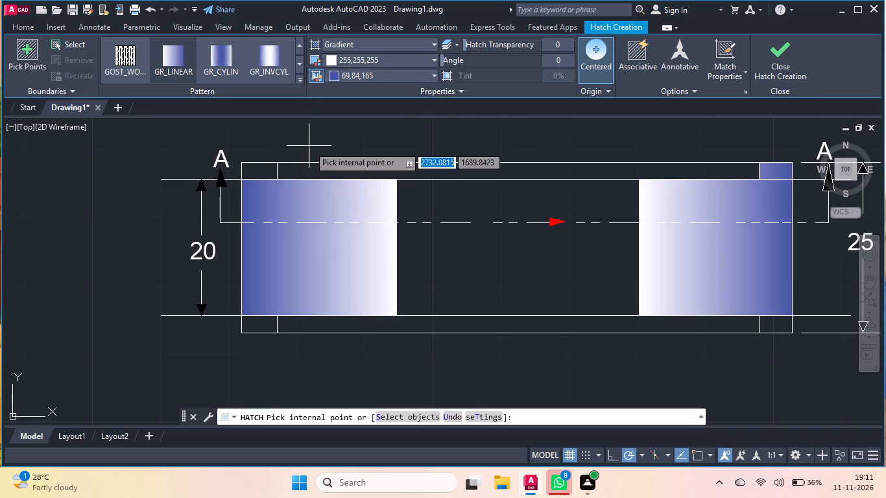
left_click(354, 58)
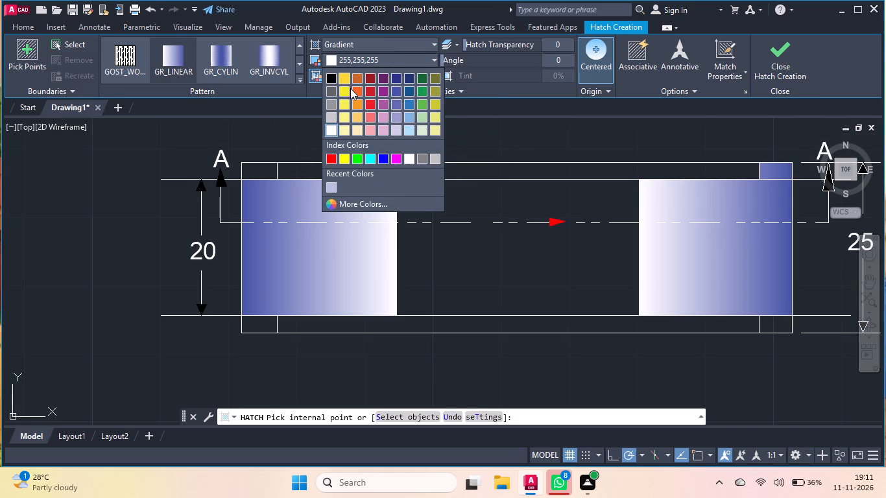
left_click(408, 158)
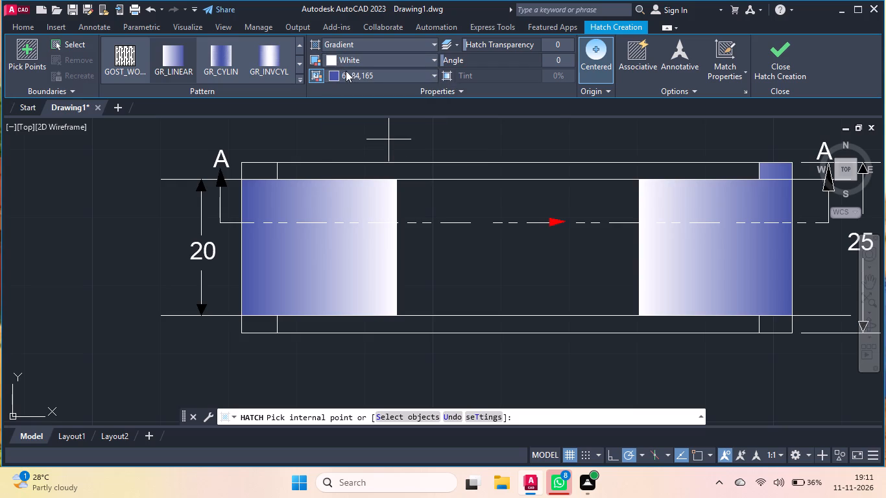
left_click(345, 58)
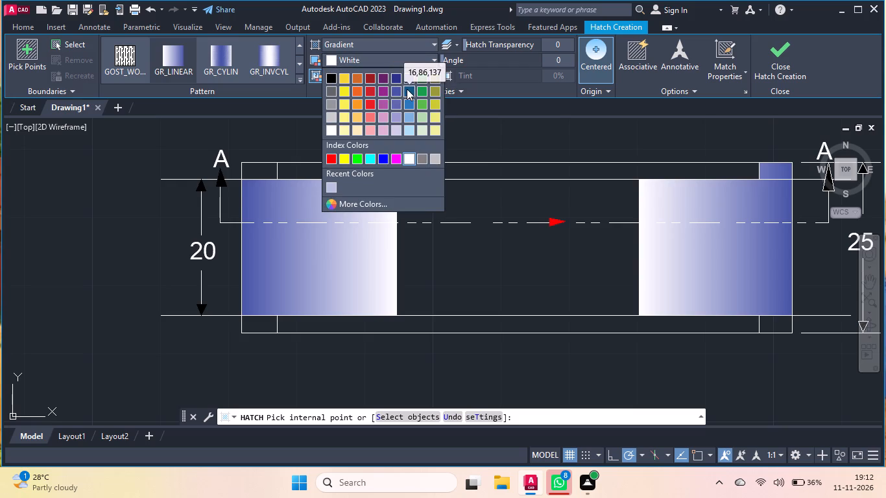
left_click(398, 88)
left_click(392, 75)
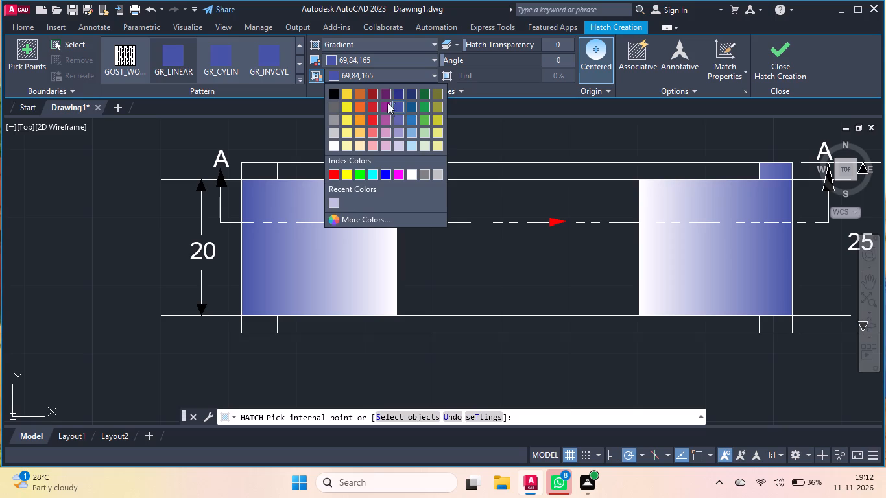
left_click(333, 145)
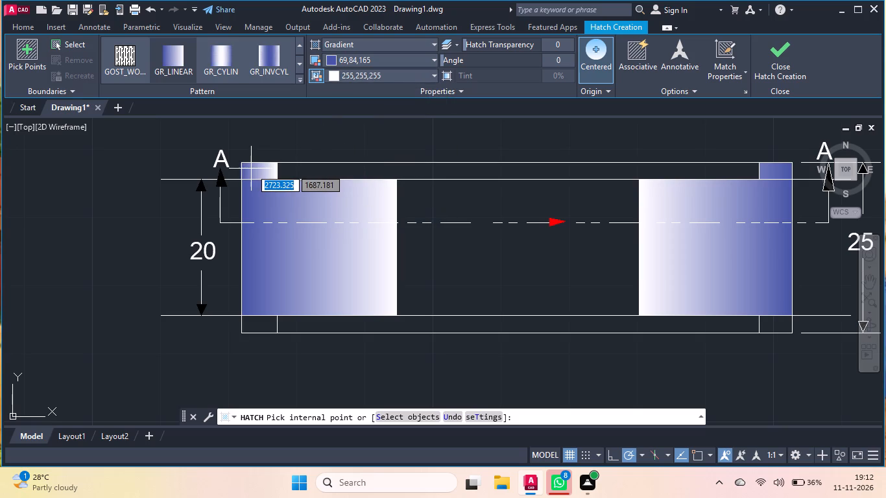
left_click(251, 169)
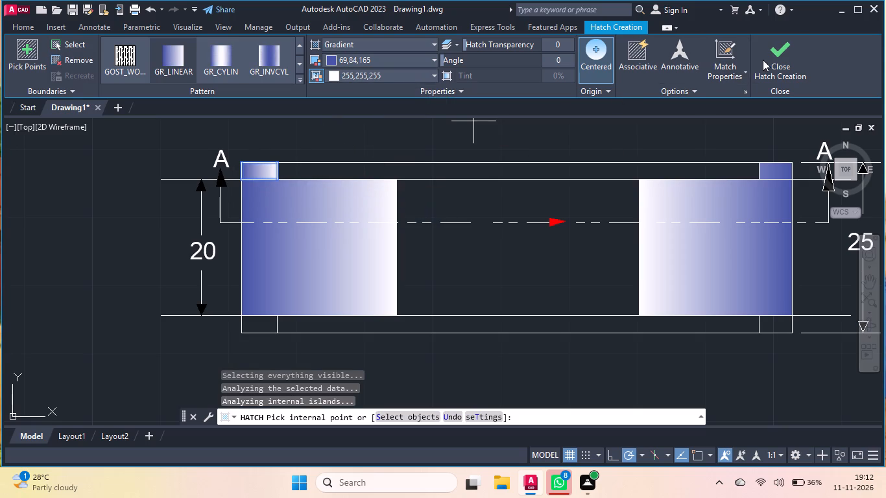
left_click(763, 60)
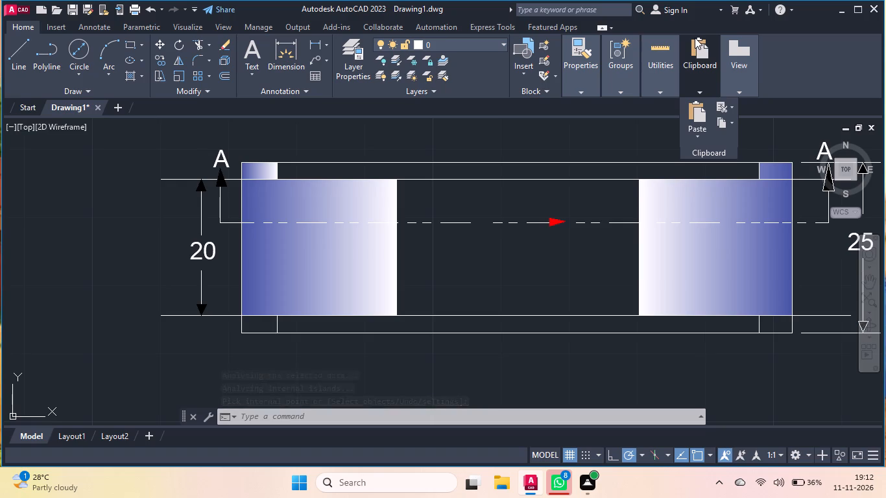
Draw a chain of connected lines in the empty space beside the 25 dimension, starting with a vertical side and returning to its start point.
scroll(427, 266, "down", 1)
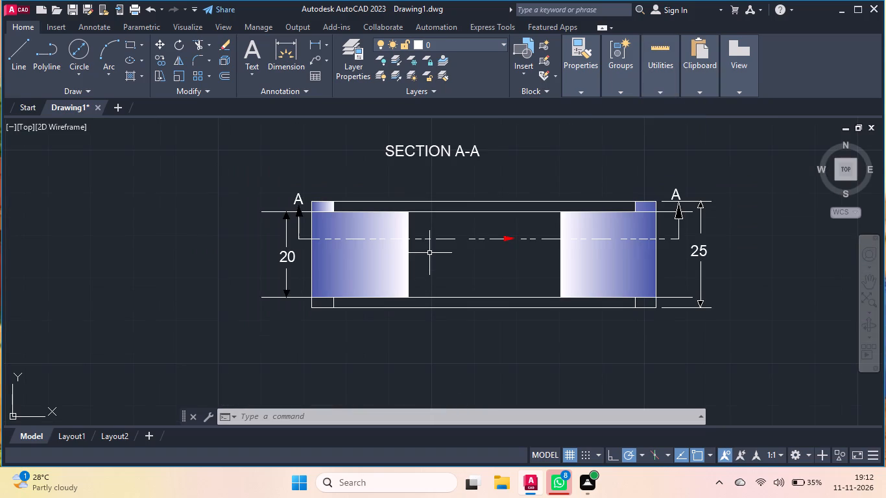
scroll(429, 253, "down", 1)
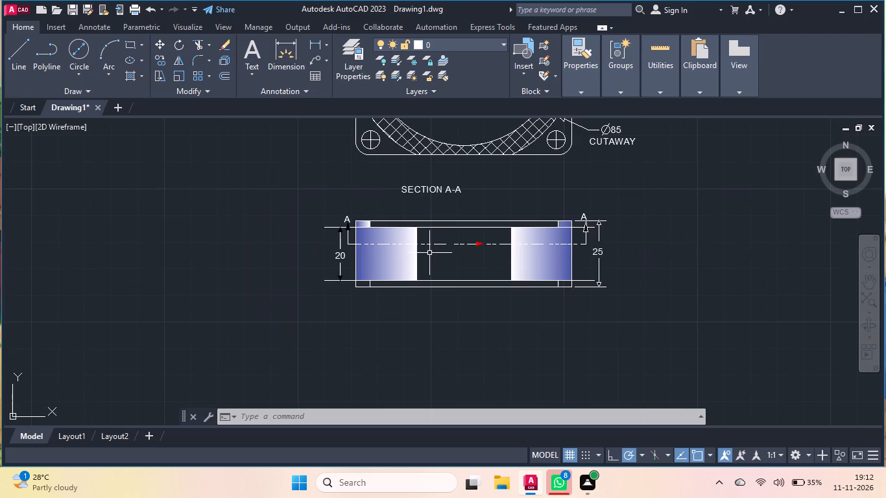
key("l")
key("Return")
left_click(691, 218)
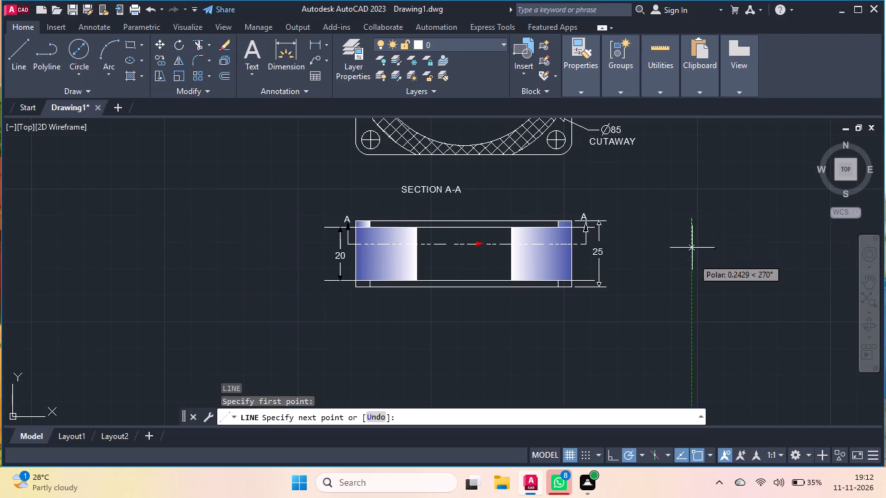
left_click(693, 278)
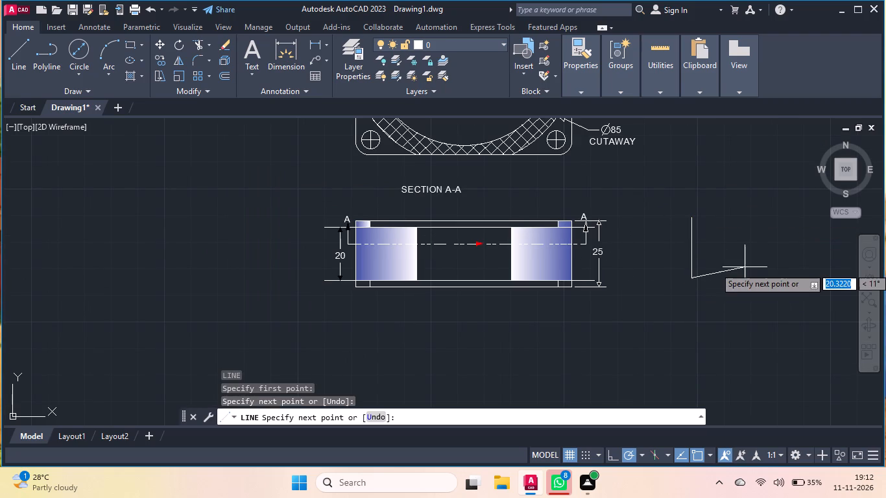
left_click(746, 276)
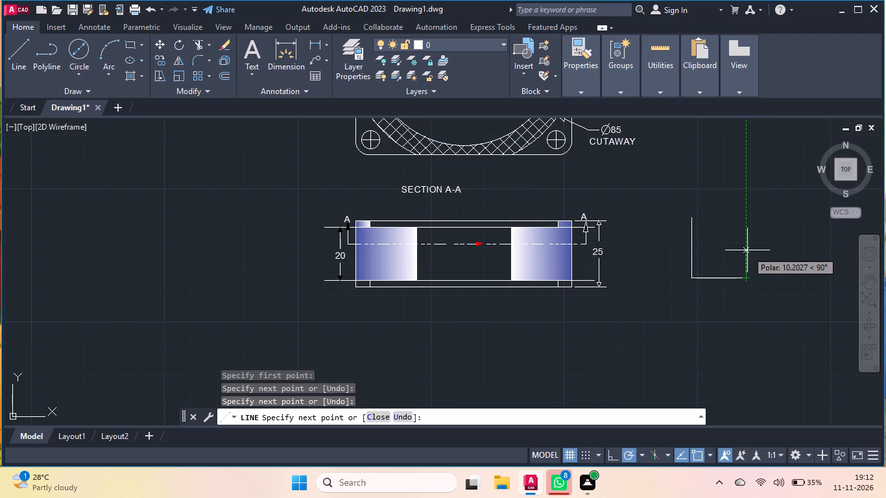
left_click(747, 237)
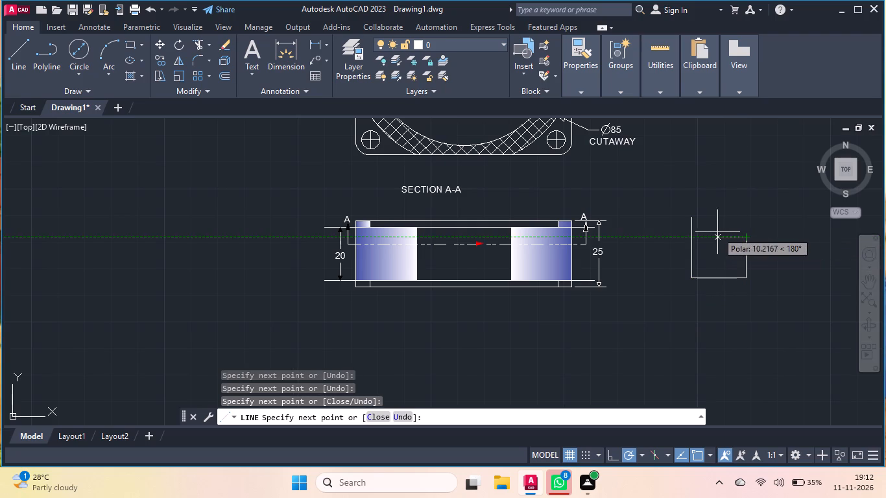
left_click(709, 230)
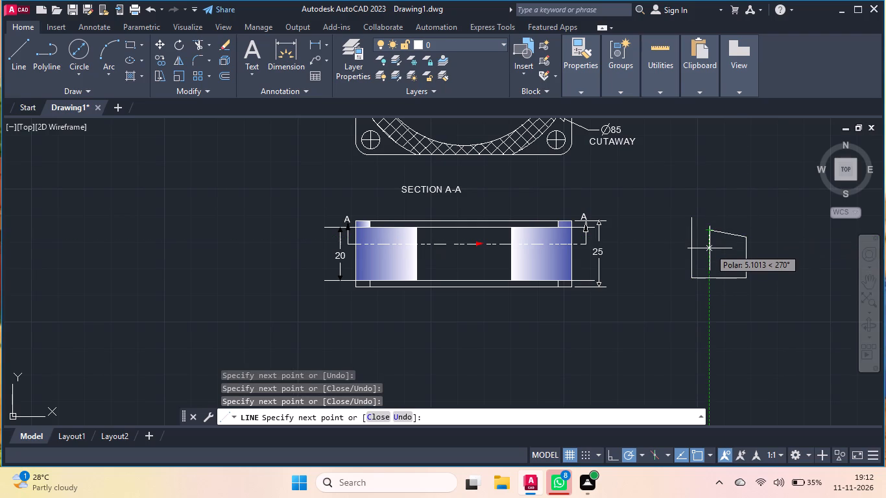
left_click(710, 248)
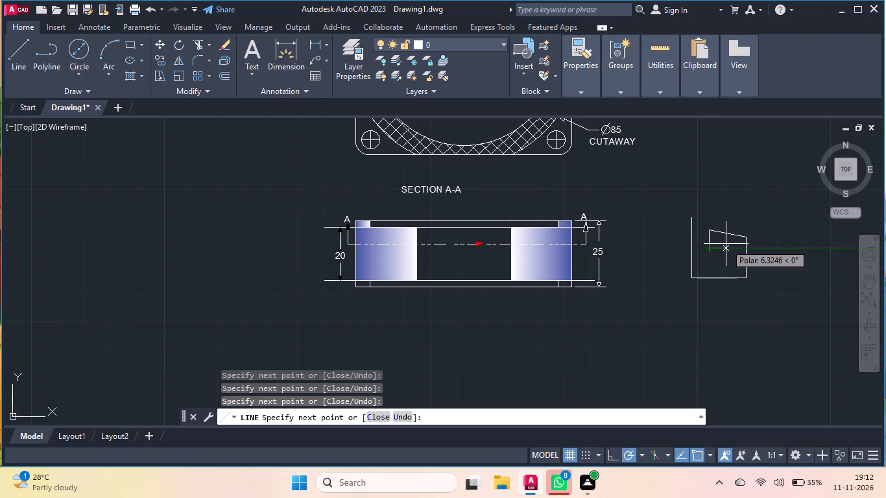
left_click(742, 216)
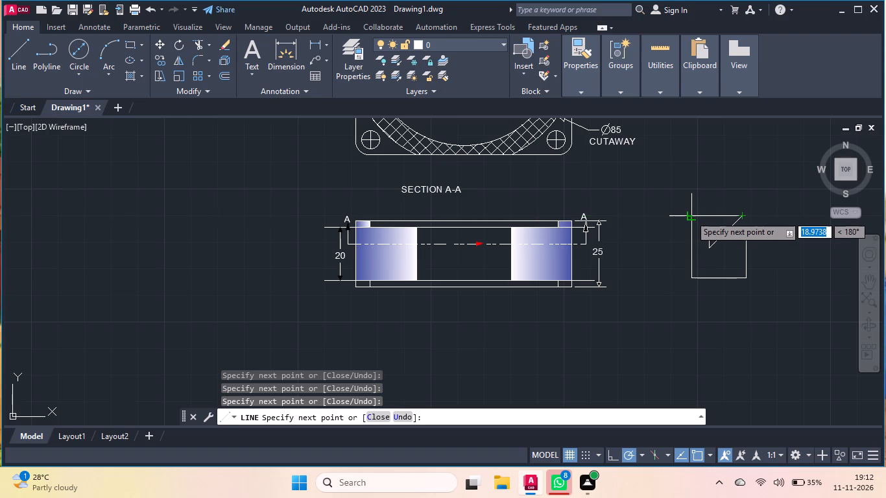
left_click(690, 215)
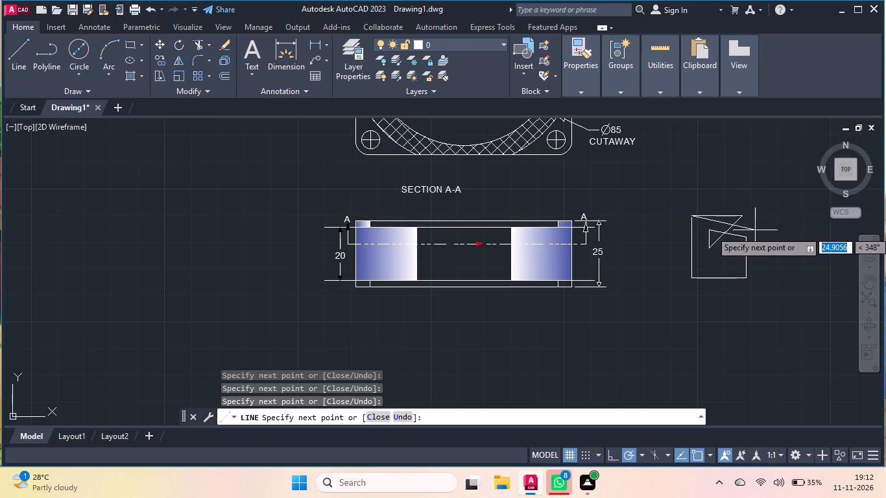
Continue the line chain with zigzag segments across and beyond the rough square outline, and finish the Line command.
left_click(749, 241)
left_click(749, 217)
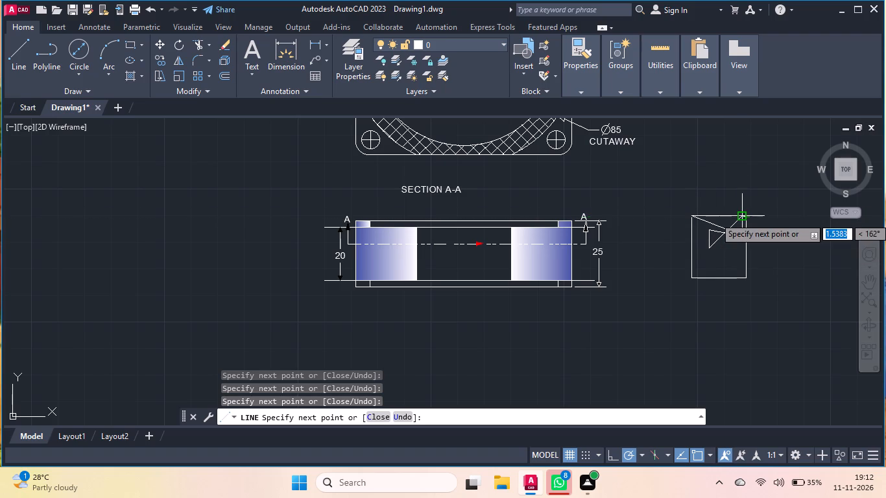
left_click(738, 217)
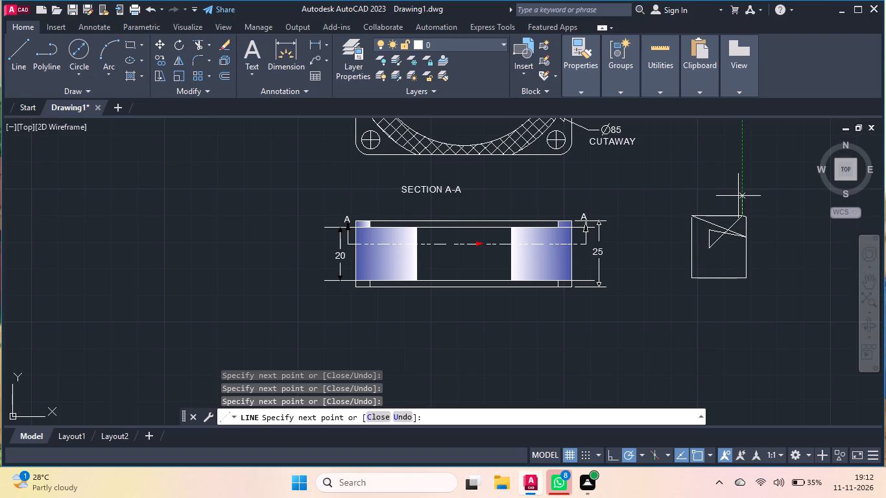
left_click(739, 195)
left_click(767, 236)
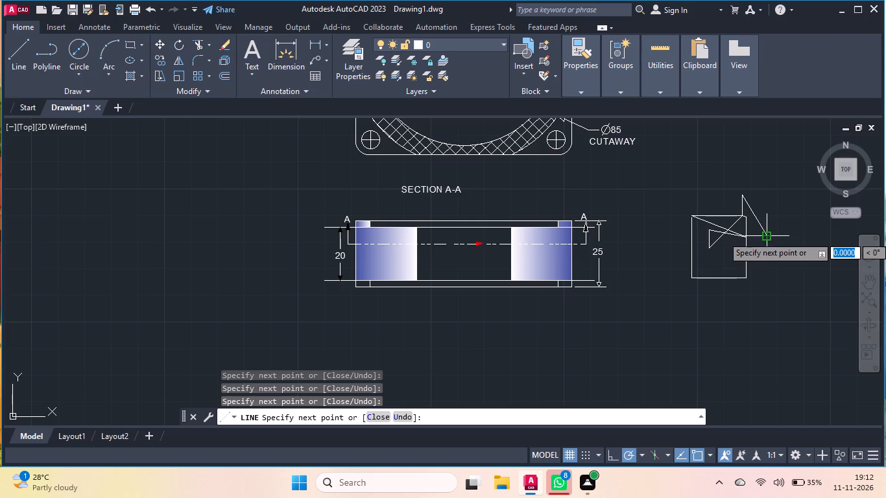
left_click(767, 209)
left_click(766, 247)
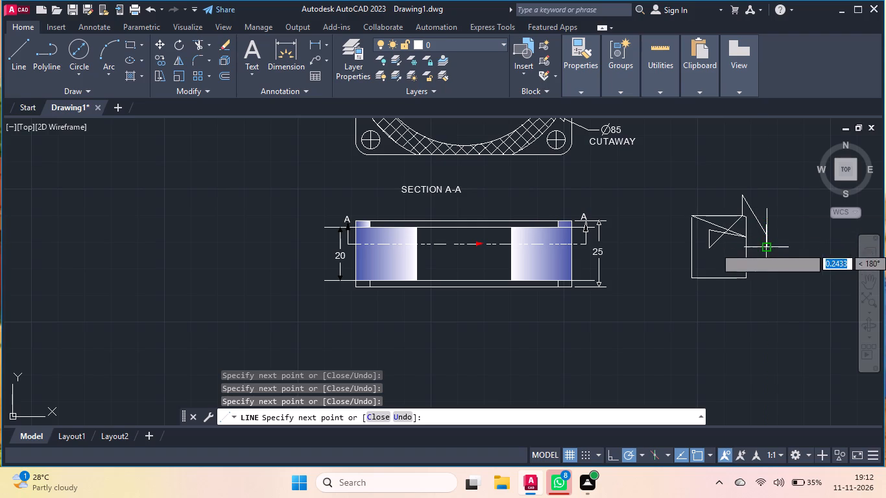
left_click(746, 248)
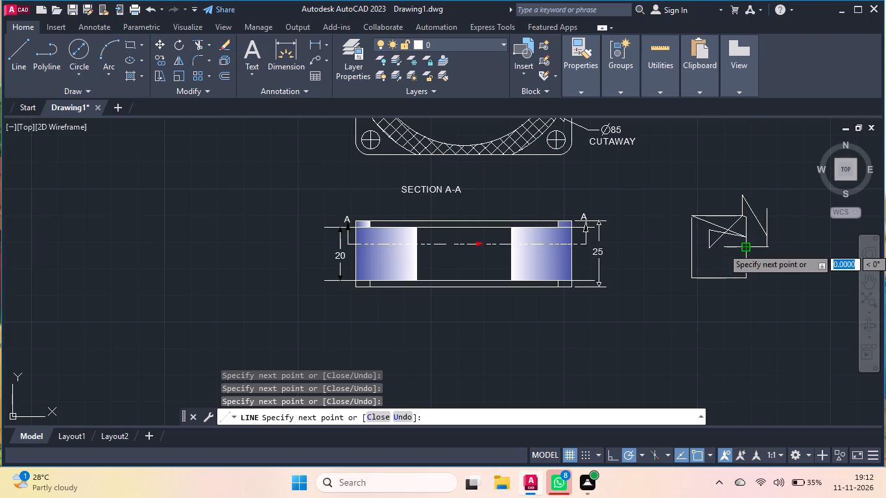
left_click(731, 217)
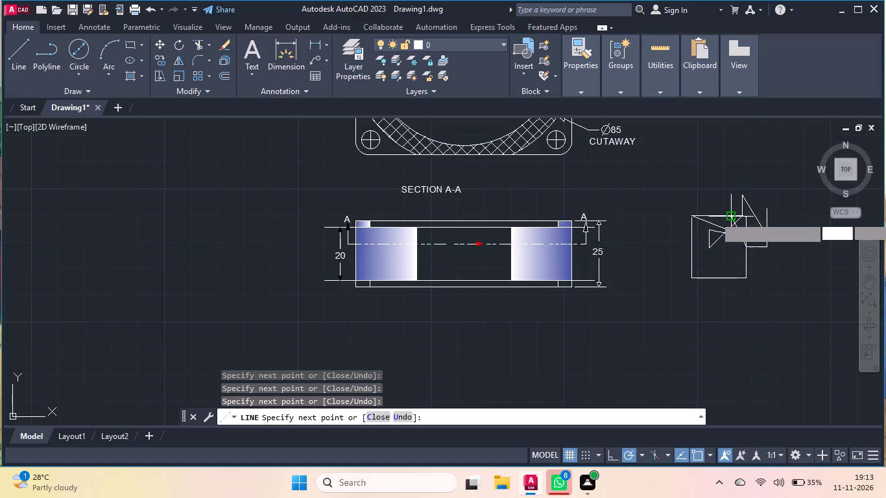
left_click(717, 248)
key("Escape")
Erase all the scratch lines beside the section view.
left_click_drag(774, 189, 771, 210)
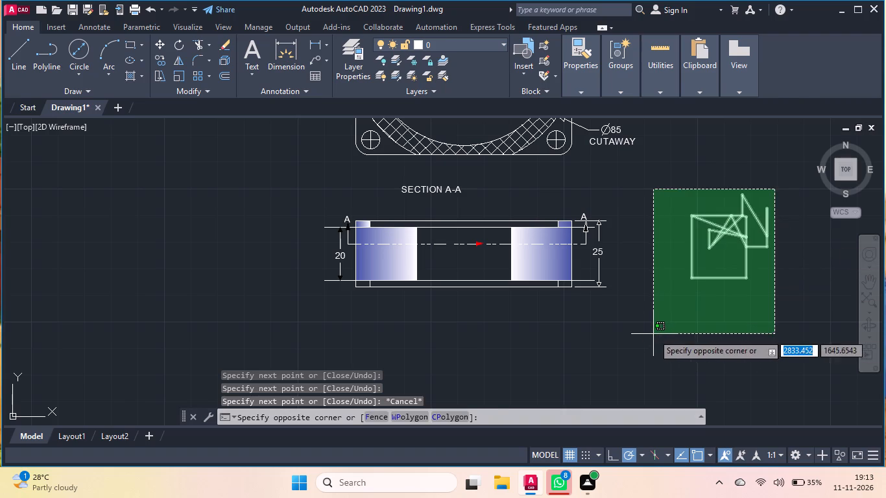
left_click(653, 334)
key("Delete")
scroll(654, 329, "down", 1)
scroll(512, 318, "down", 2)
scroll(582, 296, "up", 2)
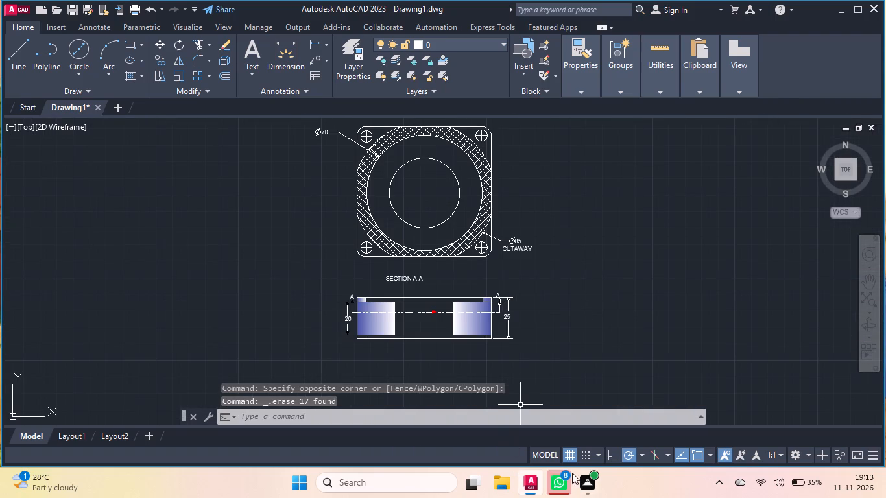
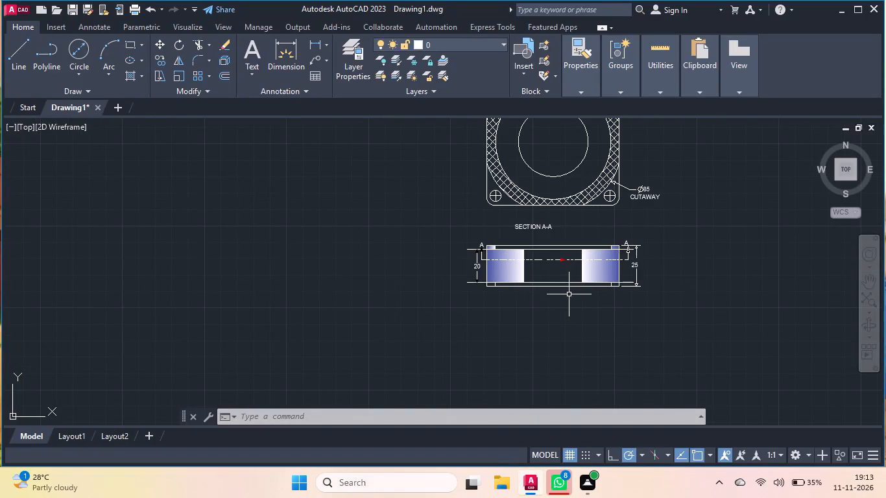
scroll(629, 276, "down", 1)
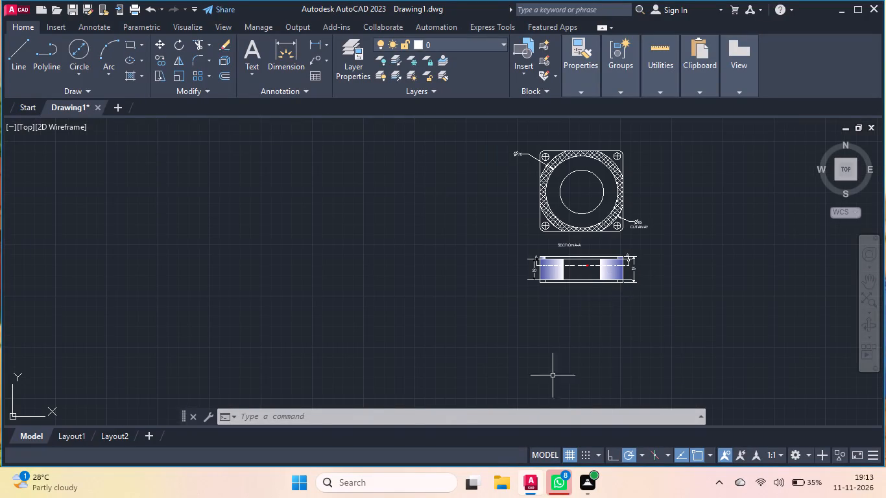
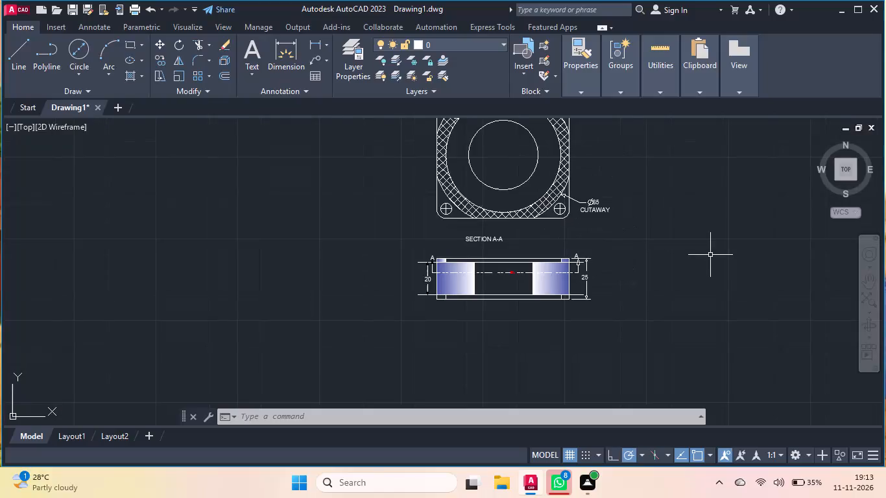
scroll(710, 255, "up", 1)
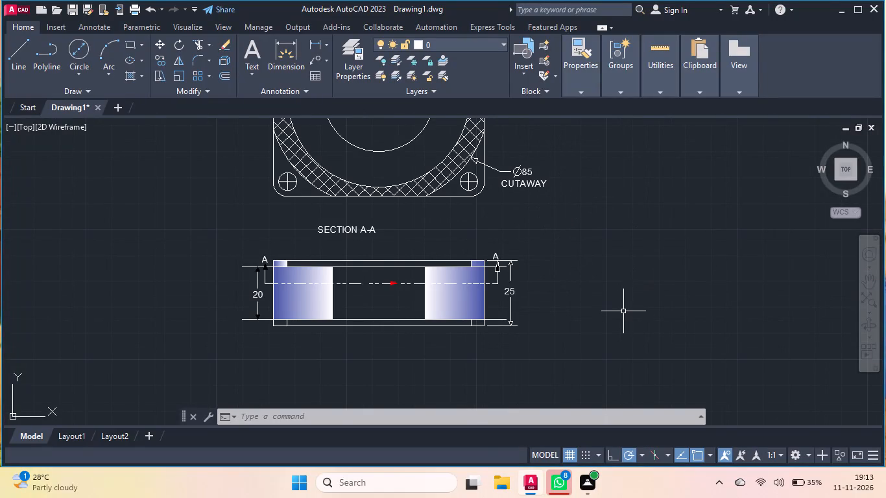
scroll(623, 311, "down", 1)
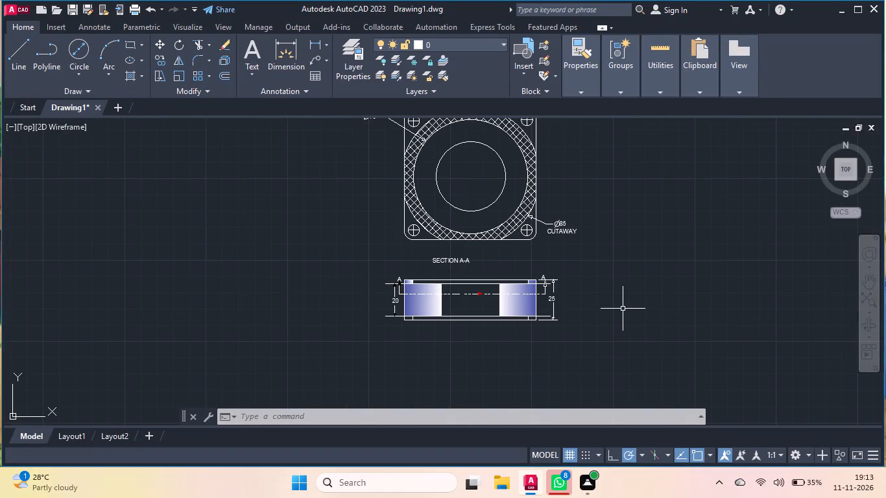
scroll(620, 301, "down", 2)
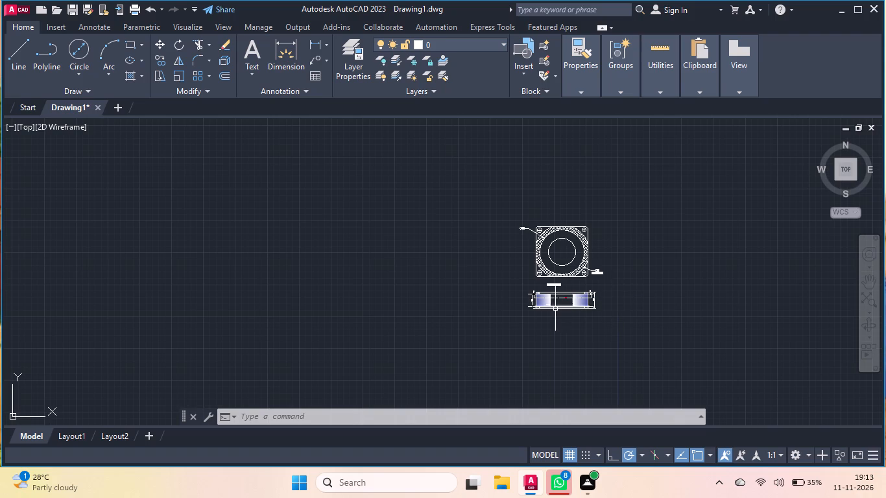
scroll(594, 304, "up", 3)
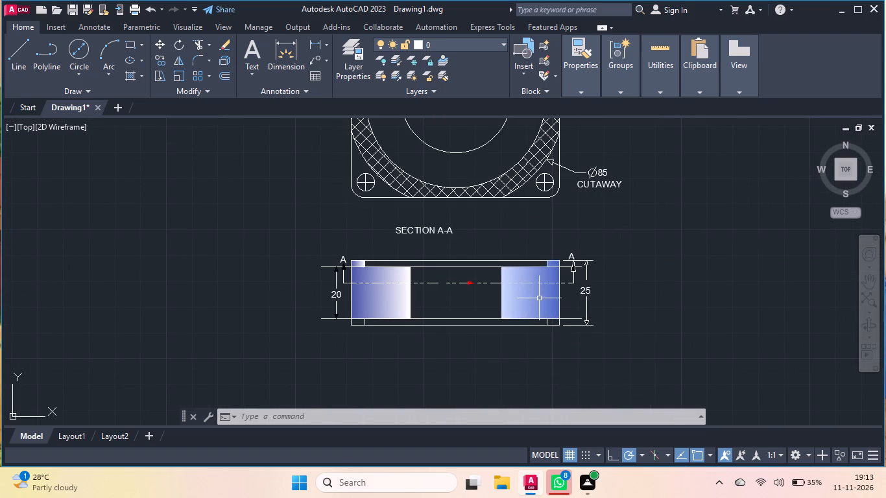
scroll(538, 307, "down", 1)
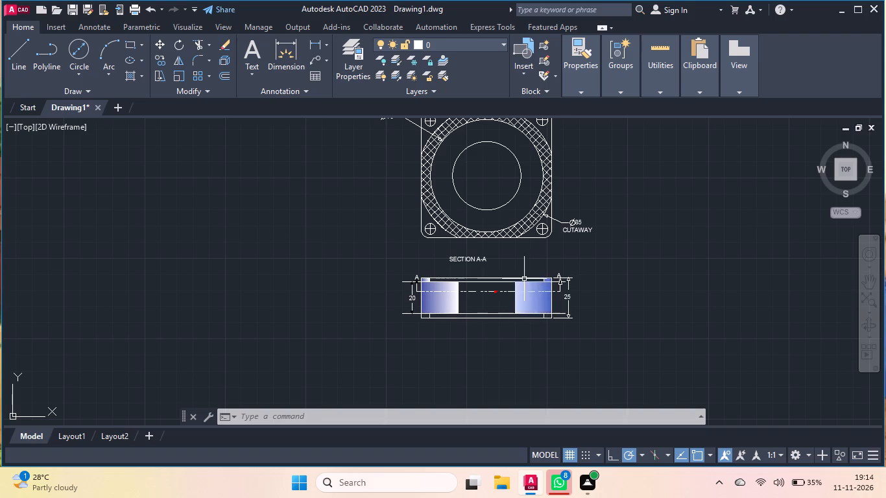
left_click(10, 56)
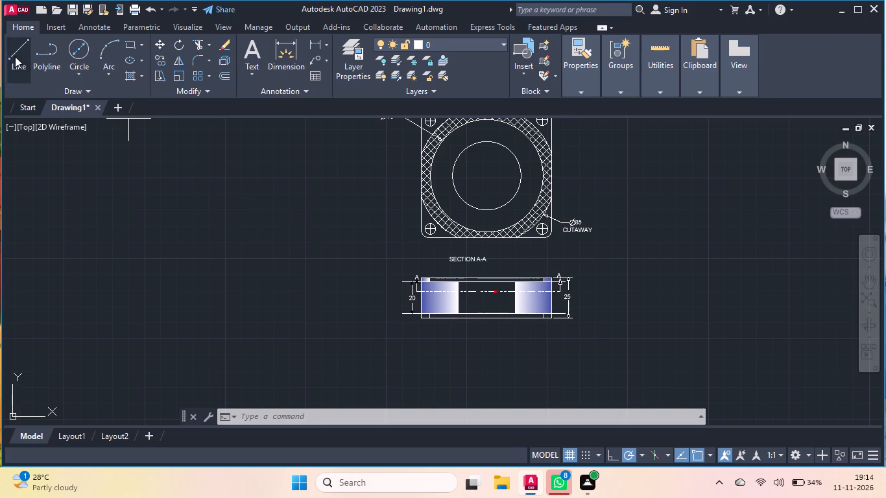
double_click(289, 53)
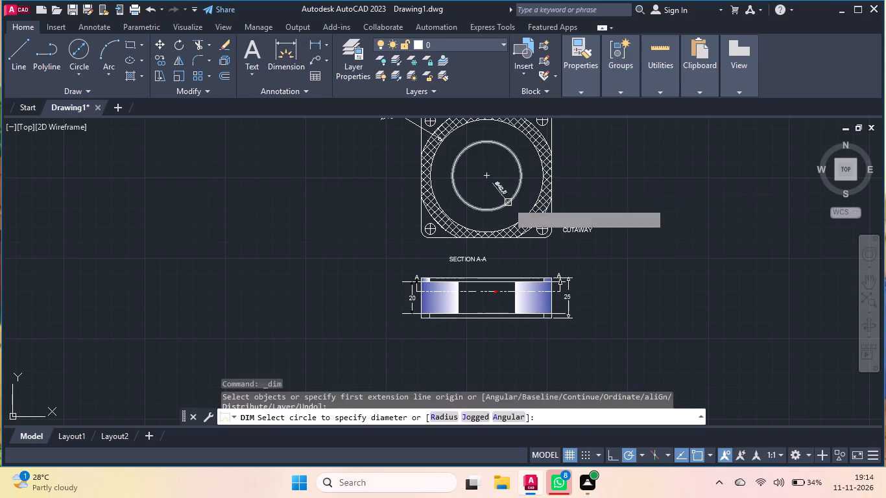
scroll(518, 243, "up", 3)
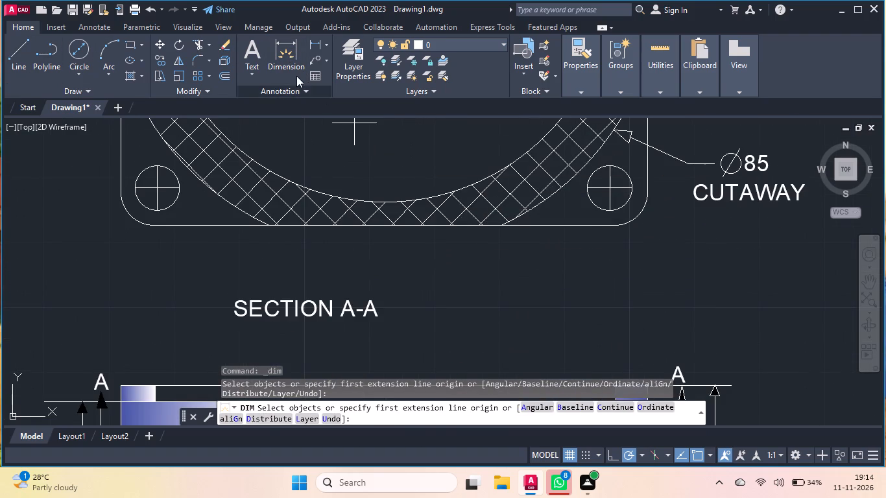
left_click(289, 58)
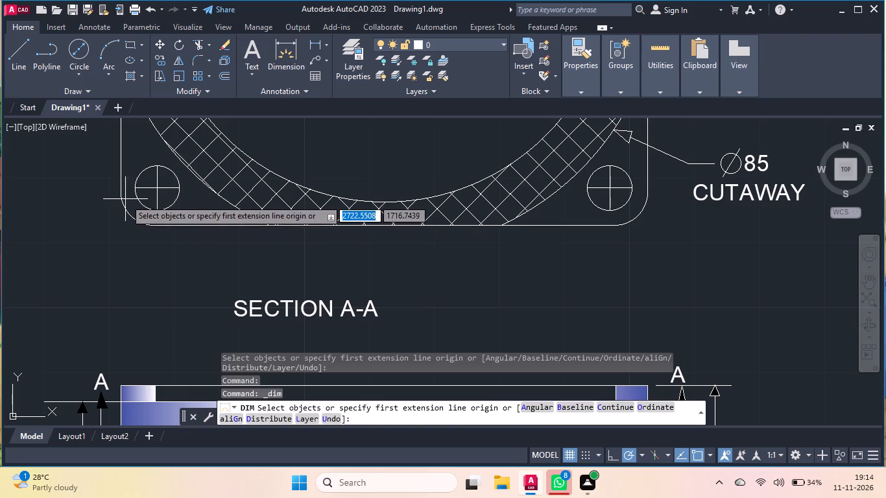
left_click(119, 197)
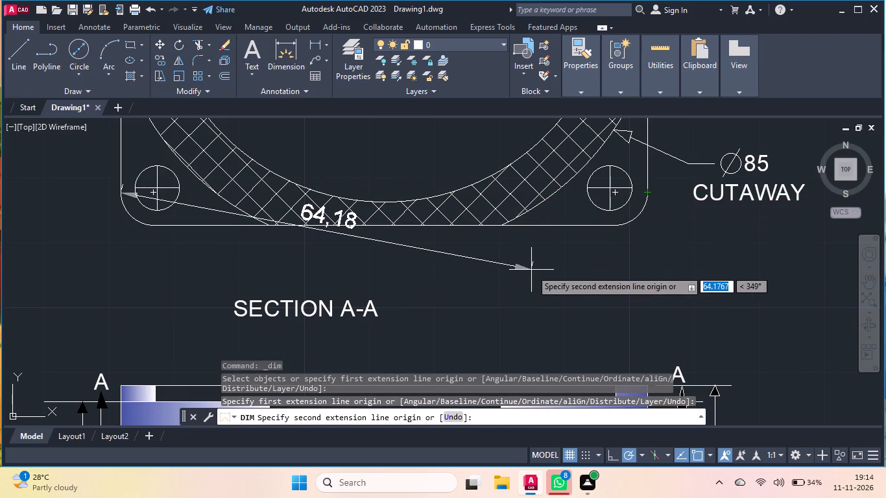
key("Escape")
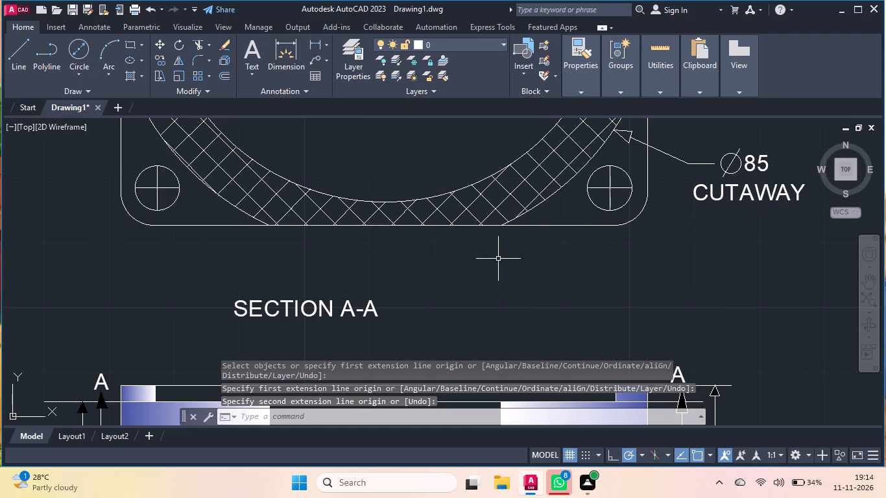
Draw a line about 101 units down from the flange's lower-left edge endpoint, continuing horizontally to the right below the section view.
scroll(498, 259, "down", 2)
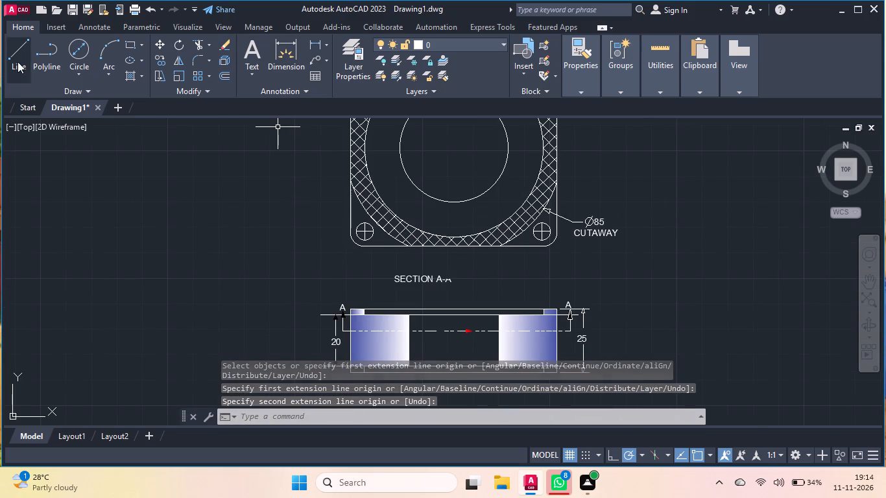
left_click(15, 57)
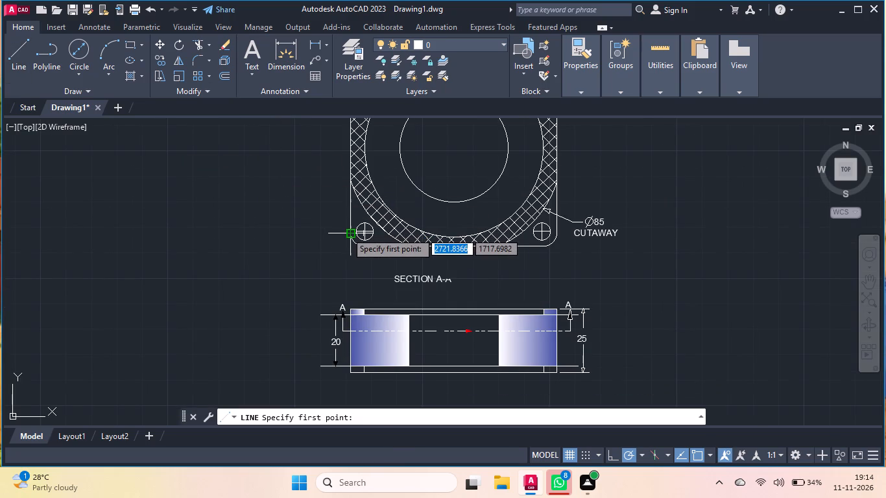
left_click(346, 233)
scroll(331, 182, "down", 2)
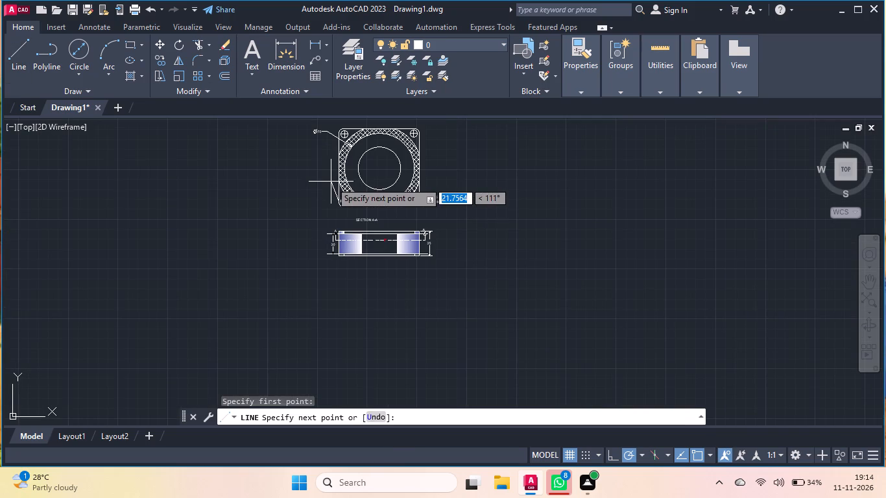
left_click(339, 303)
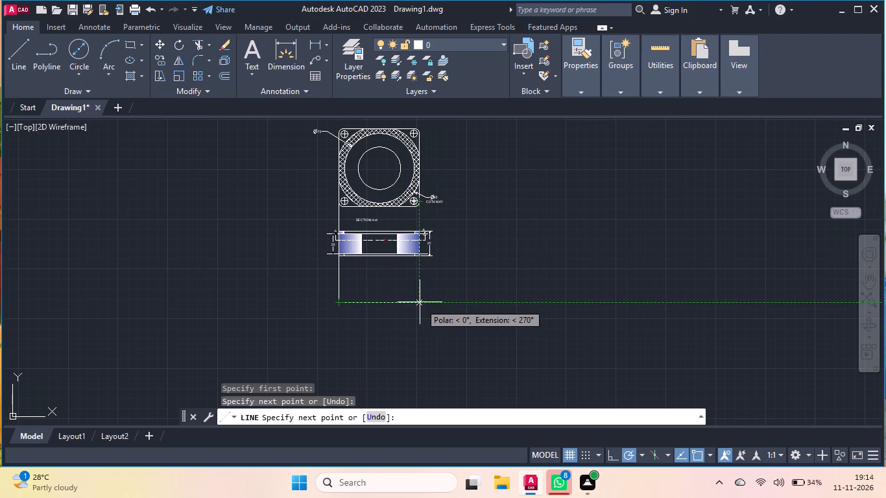
scroll(418, 301, "up", 3)
scroll(419, 300, "down", 3)
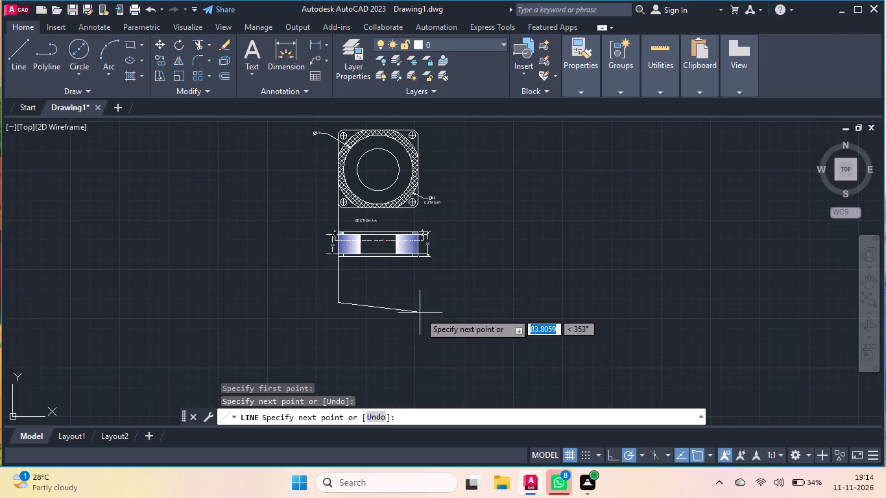
left_click(523, 306)
key("Return")
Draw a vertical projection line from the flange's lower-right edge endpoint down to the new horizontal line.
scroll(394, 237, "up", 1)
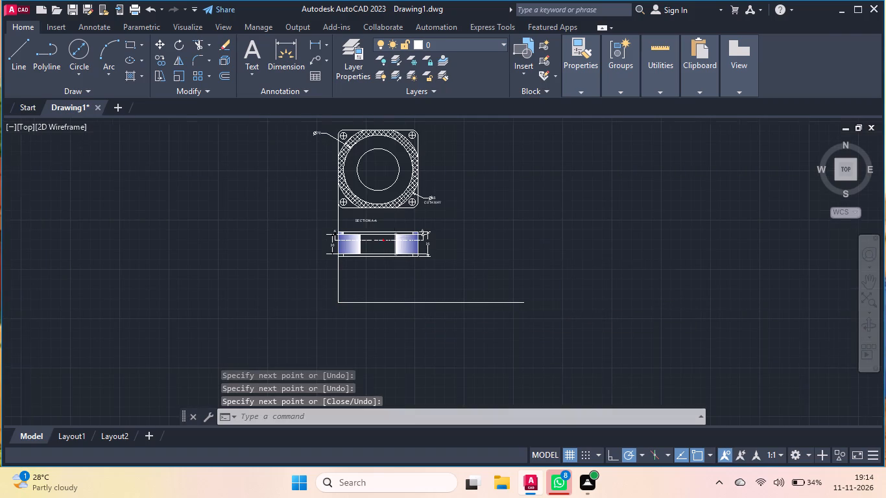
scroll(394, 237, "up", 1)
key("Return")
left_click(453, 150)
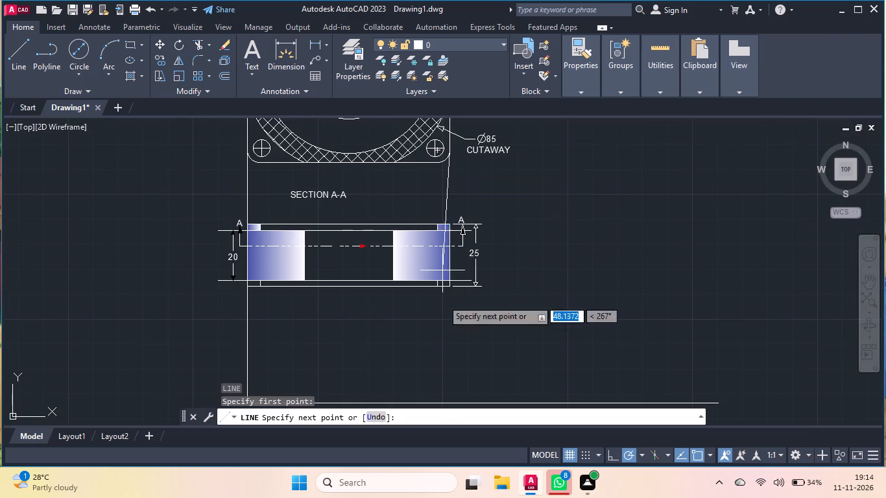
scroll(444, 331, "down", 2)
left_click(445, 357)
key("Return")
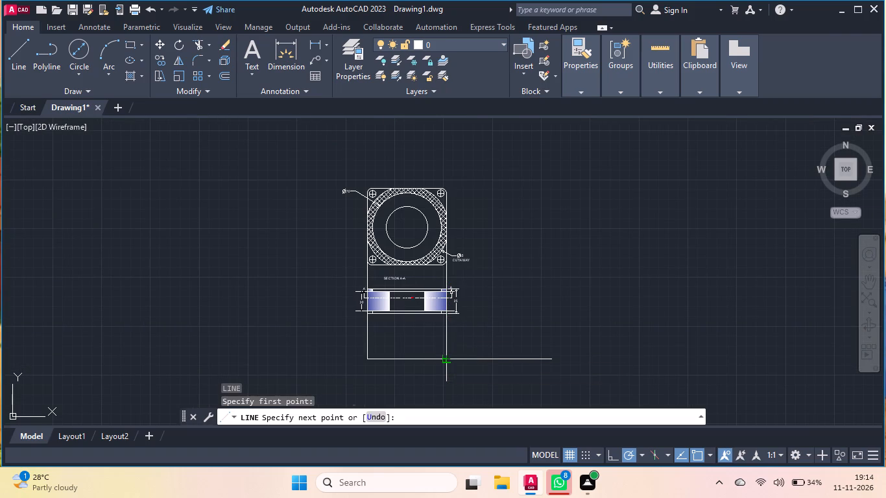
Delete the two vertical projection lines running from the flange through the section view, keeping the horizontal line.
left_click(472, 277)
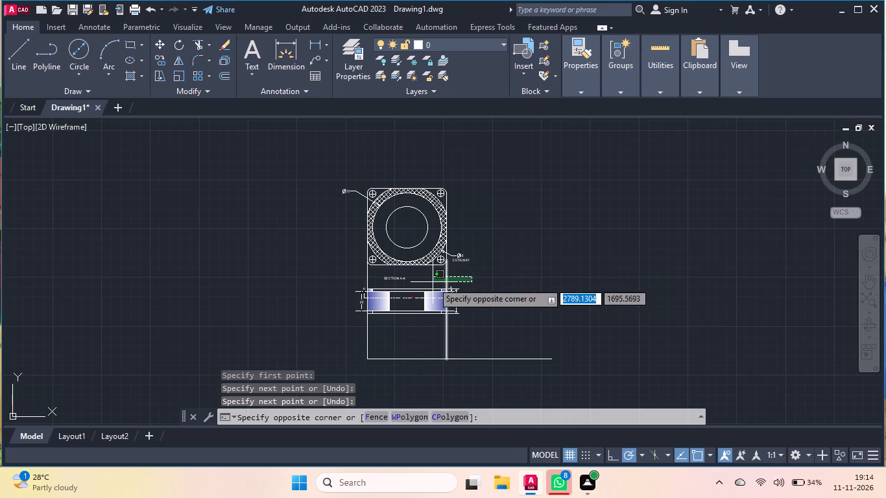
left_click(433, 282)
left_click(376, 280)
left_click(353, 281)
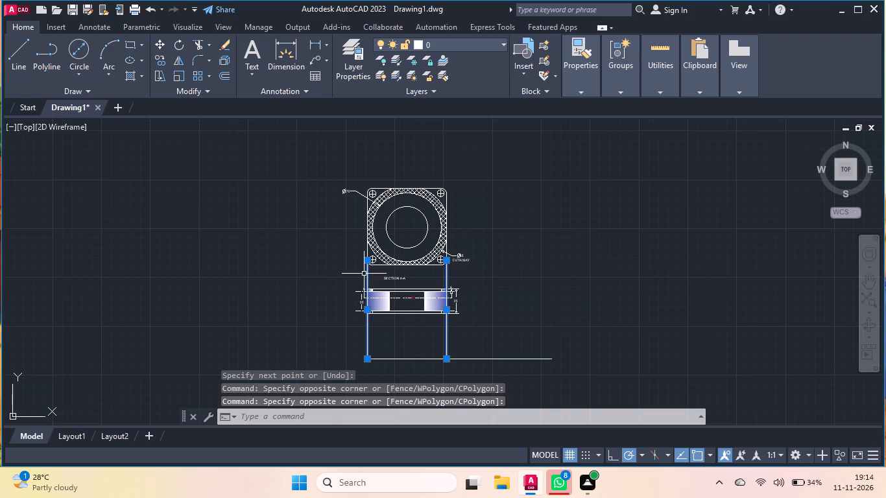
key("Delete")
Draw a vertical line downward from the horizontal line, starting in alignment with the section view's right edge.
scroll(388, 268, "down", 1)
scroll(387, 356, "up", 2)
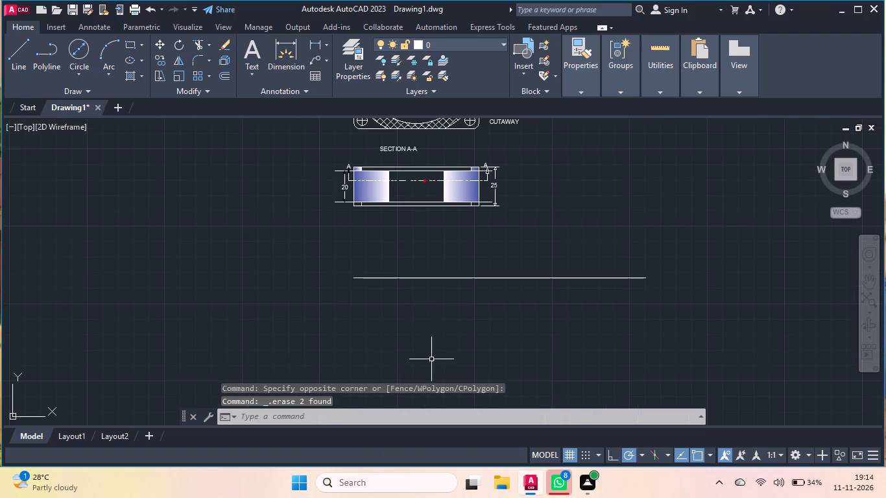
key("l")
key("Return")
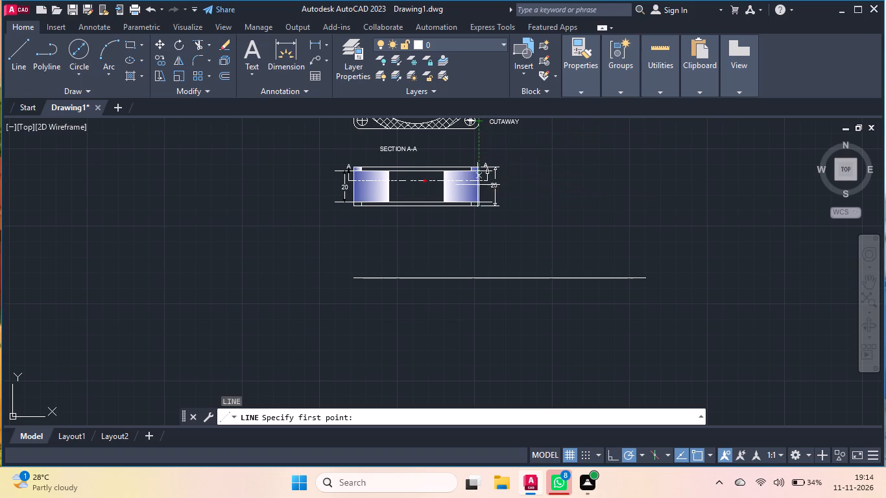
double_click(479, 276)
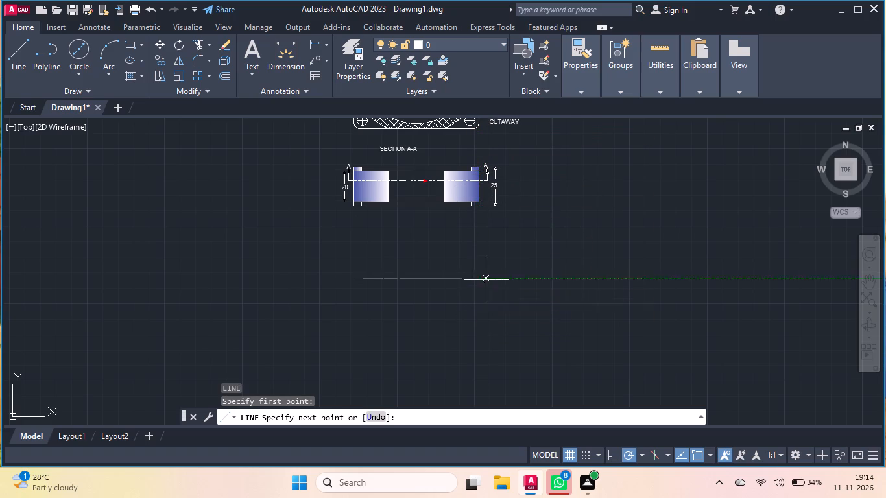
scroll(492, 271, "down", 2)
scroll(483, 336, "up", 1)
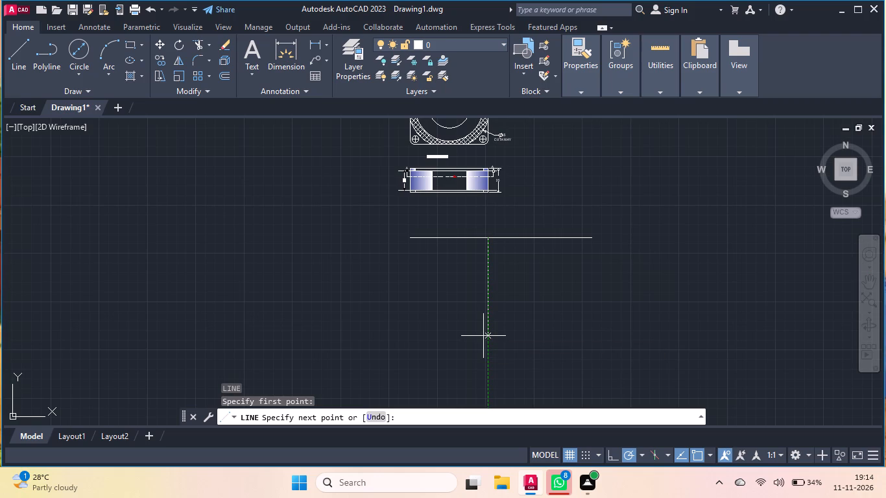
key("8")
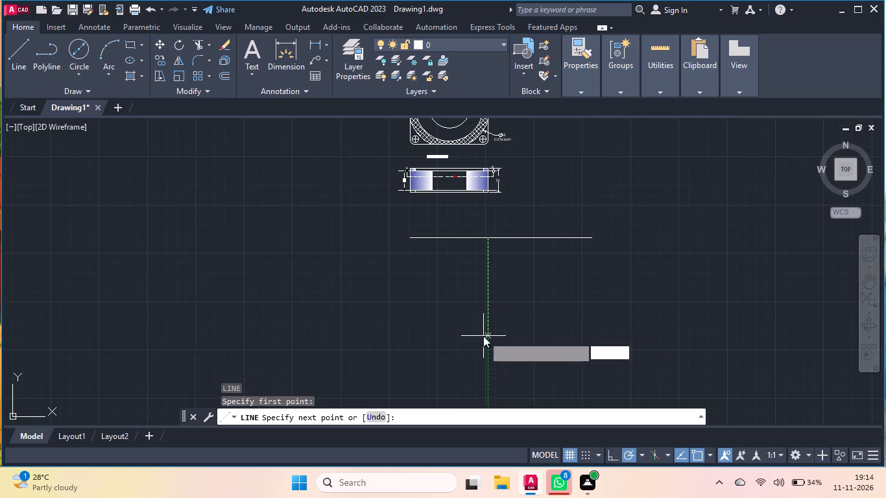
key("0")
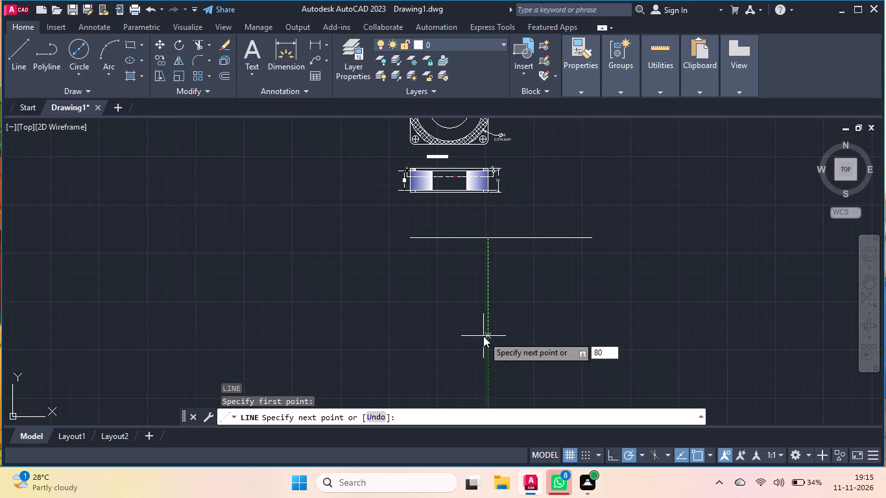
key("BackSpace")
key("BackSpace")
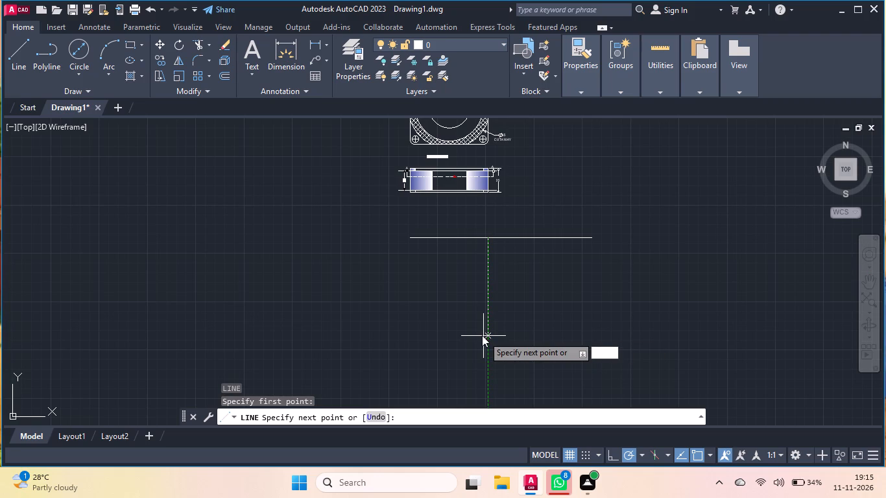
left_click(482, 335)
key("BackSpace")
scroll(563, 315, "down", 1)
key("BackSpace")
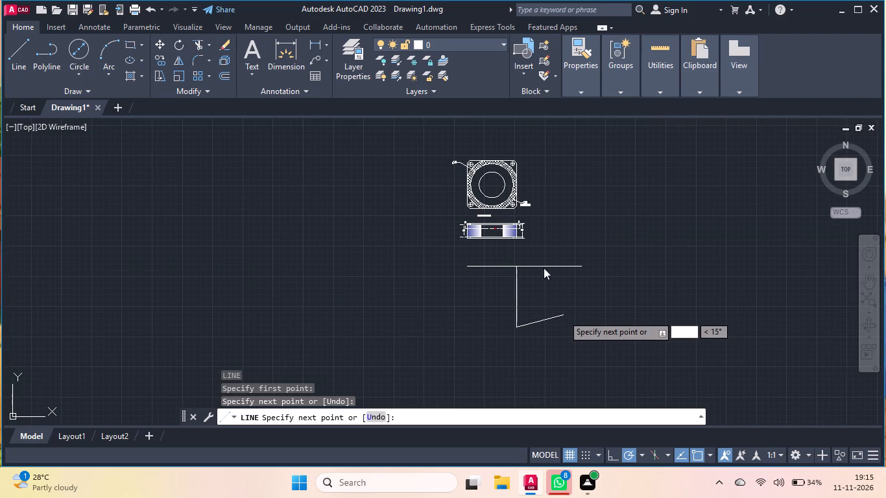
Measure the flange's height between its lower and upper edges with a temporary dimension, without placing it.
left_click(276, 49)
double_click(288, 45)
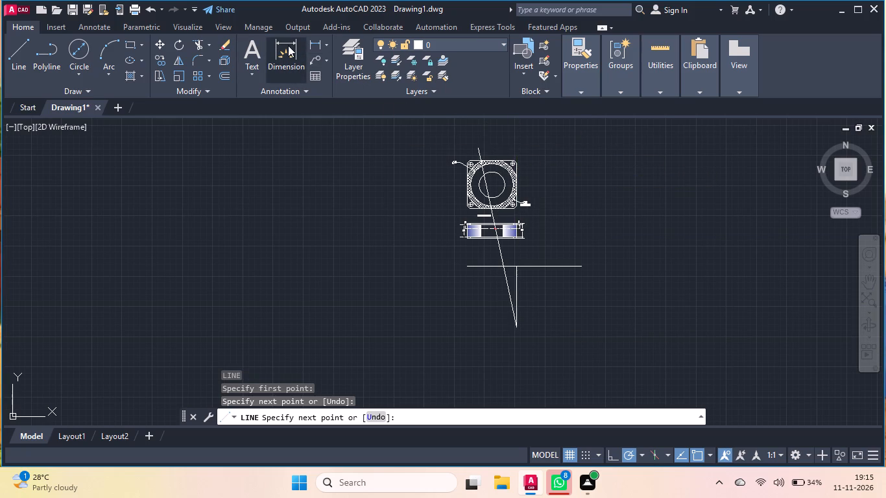
scroll(533, 193, "up", 4)
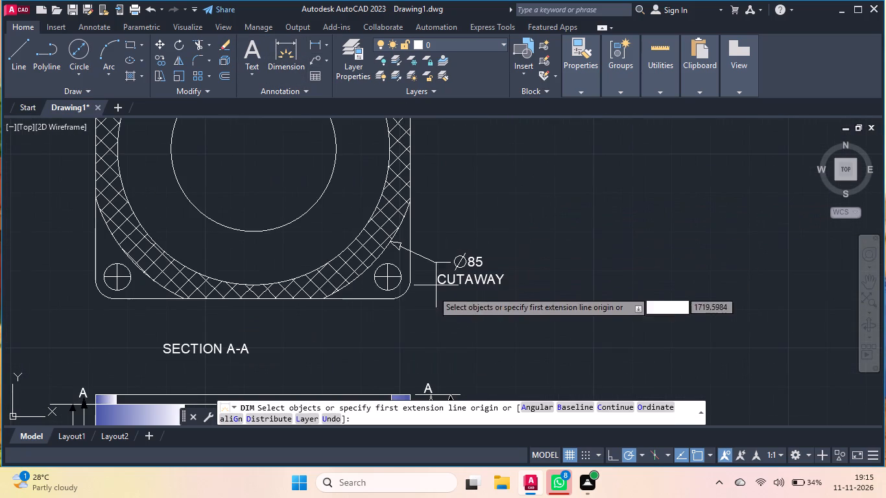
left_click(395, 299)
scroll(440, 326, "down", 2)
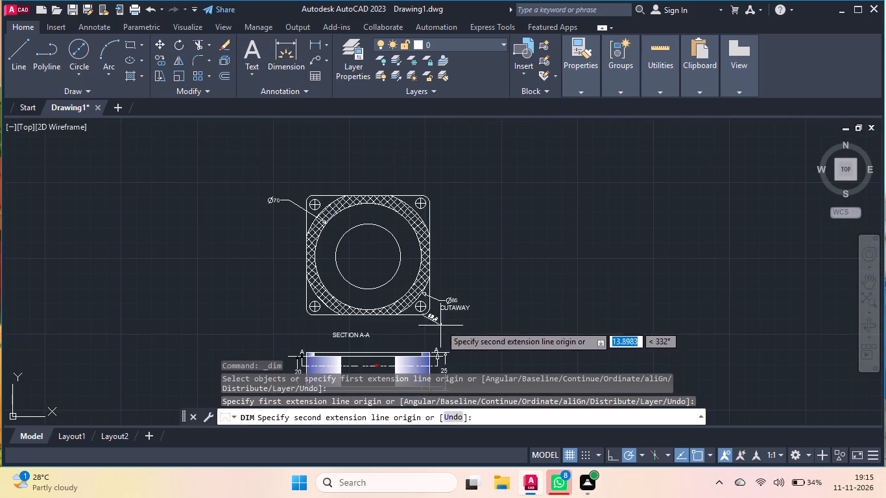
scroll(422, 187, "up", 4)
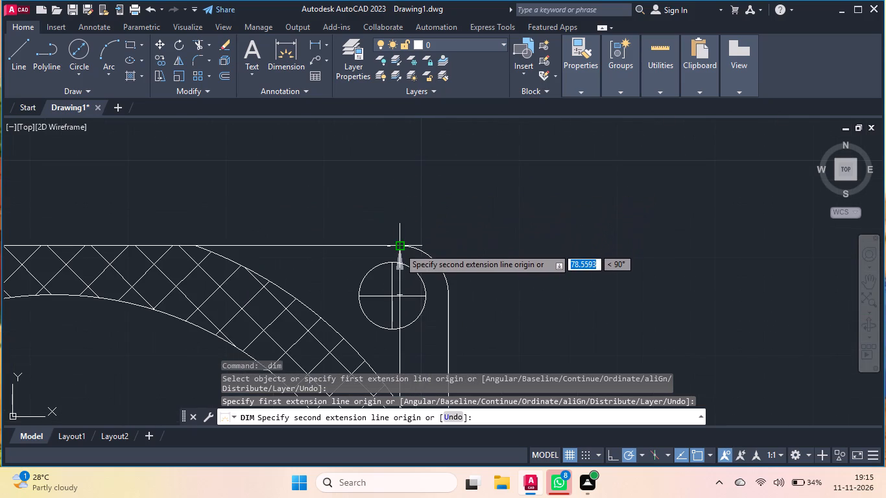
left_click(399, 248)
scroll(398, 201, "down", 2)
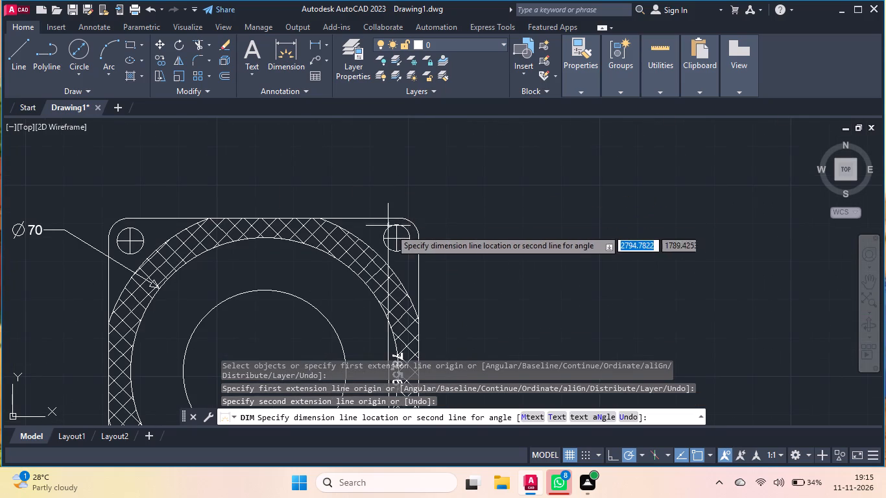
scroll(400, 228, "down", 1)
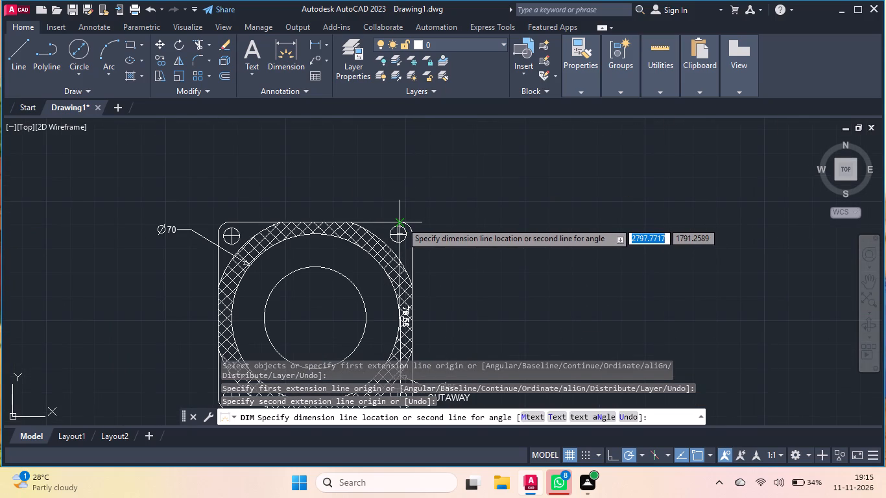
scroll(415, 206, "down", 1)
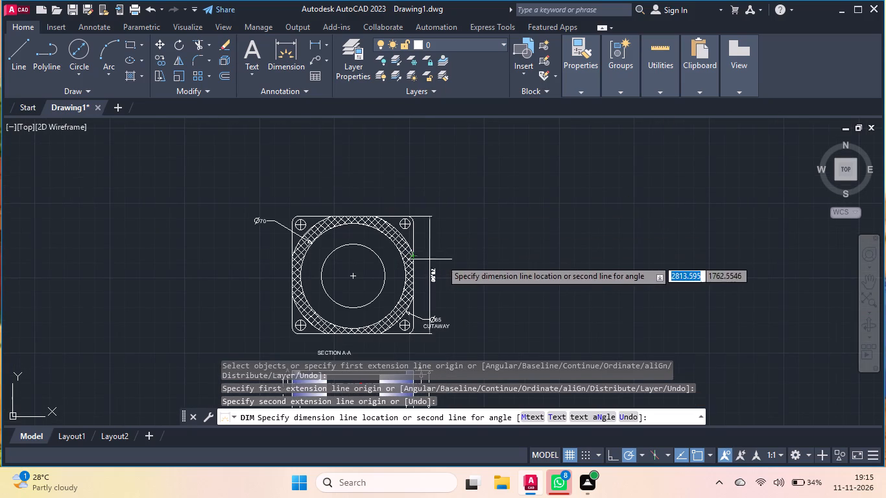
scroll(445, 287, "up", 4)
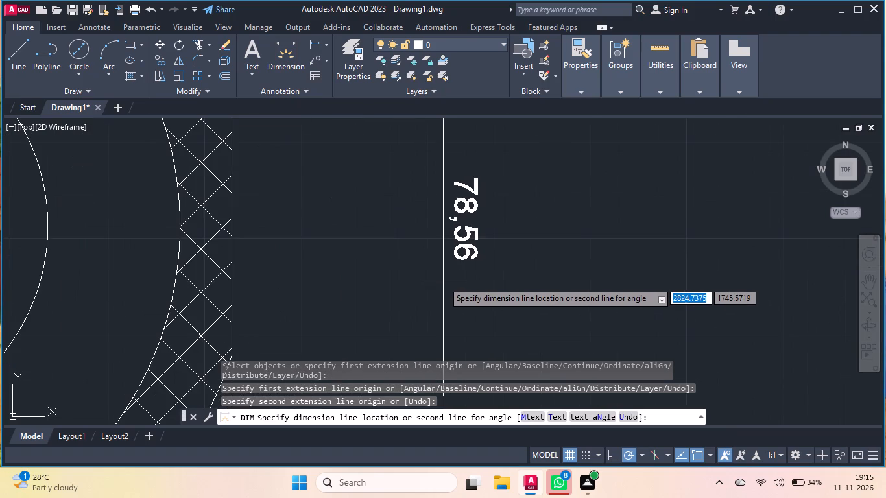
key("Escape")
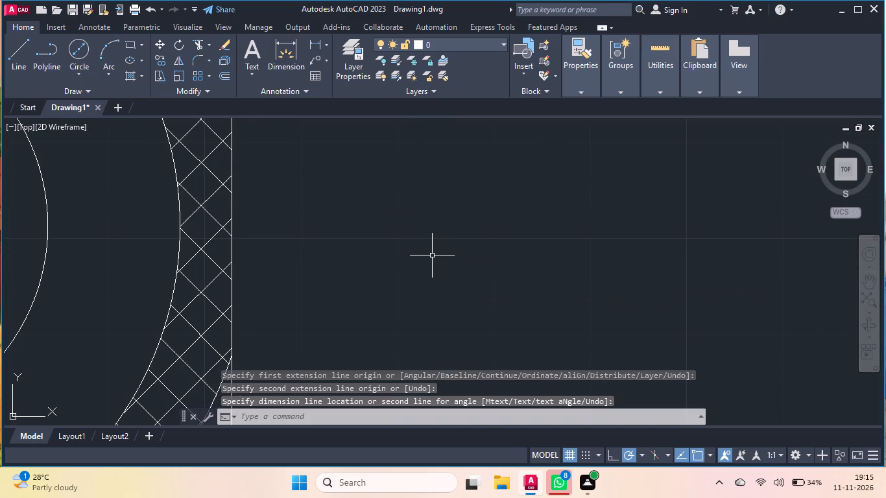
Draw a 78.56 line down from the horizontal line's left endpoint, continuing horizontally right to meet the existing vertical line.
scroll(428, 233, "down", 3)
left_click(22, 50)
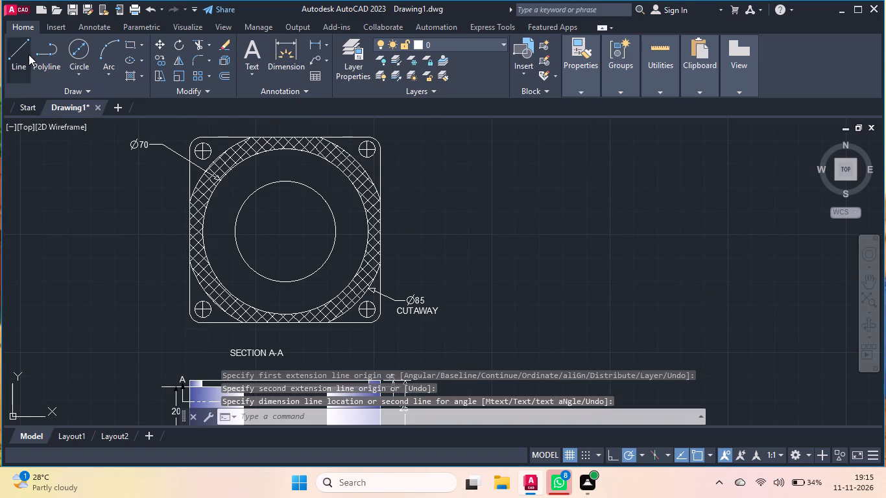
scroll(491, 192, "down", 3)
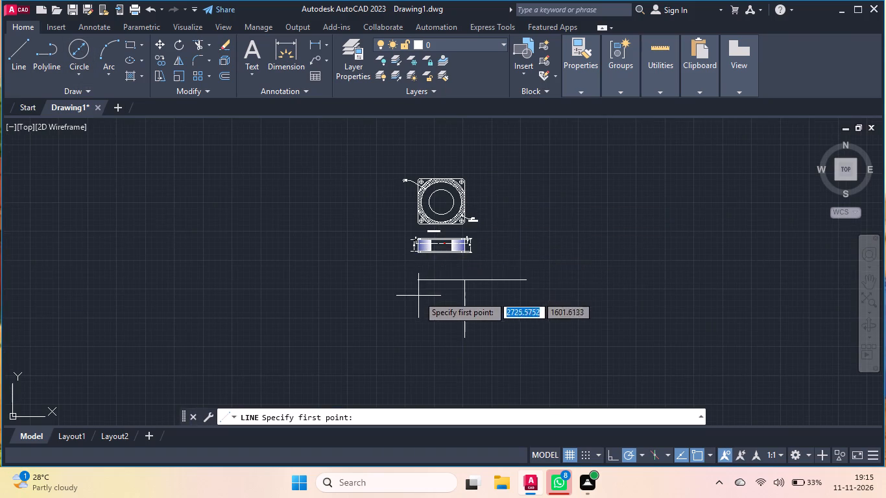
scroll(418, 311, "up", 2)
left_click(409, 239)
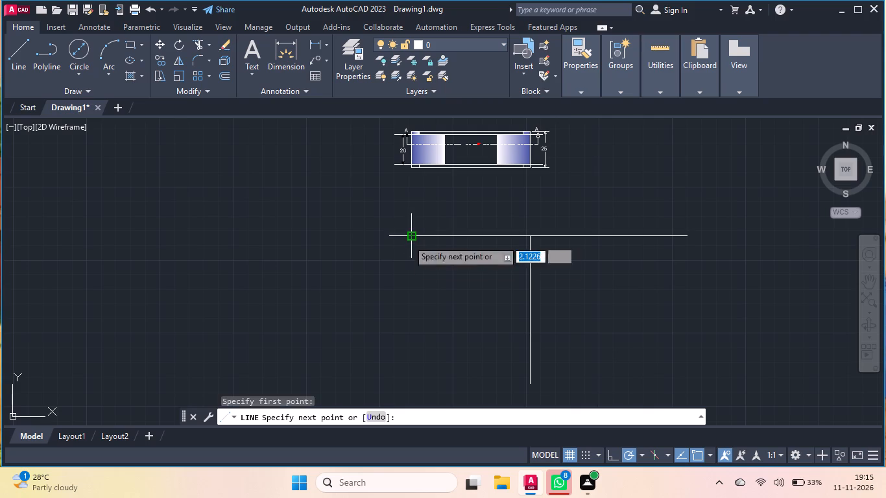
type("78.4")
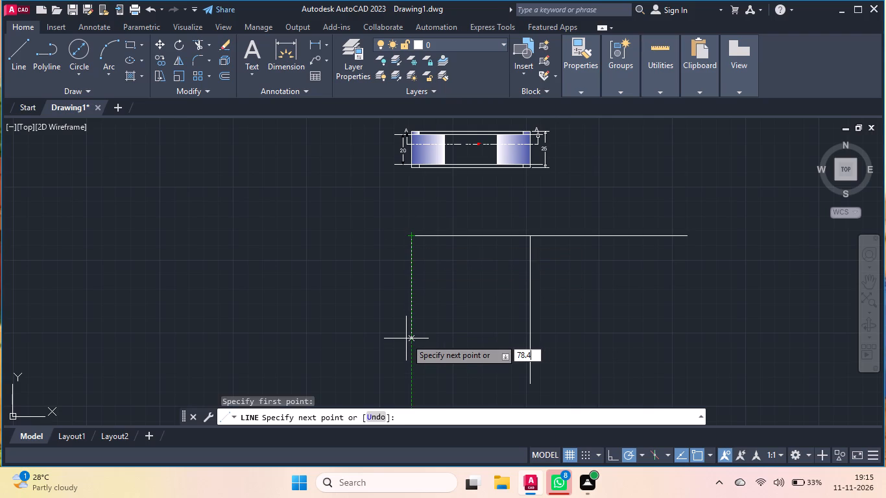
key("BackSpace")
type("56")
key("Return")
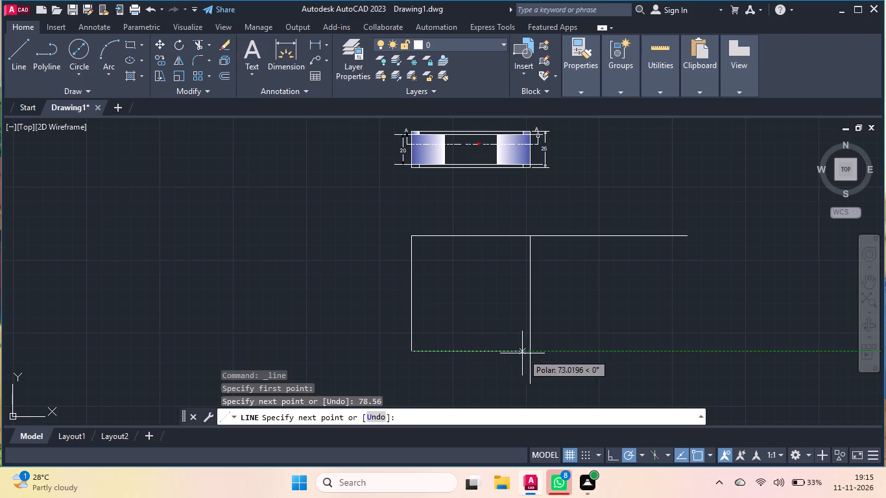
double_click(531, 353)
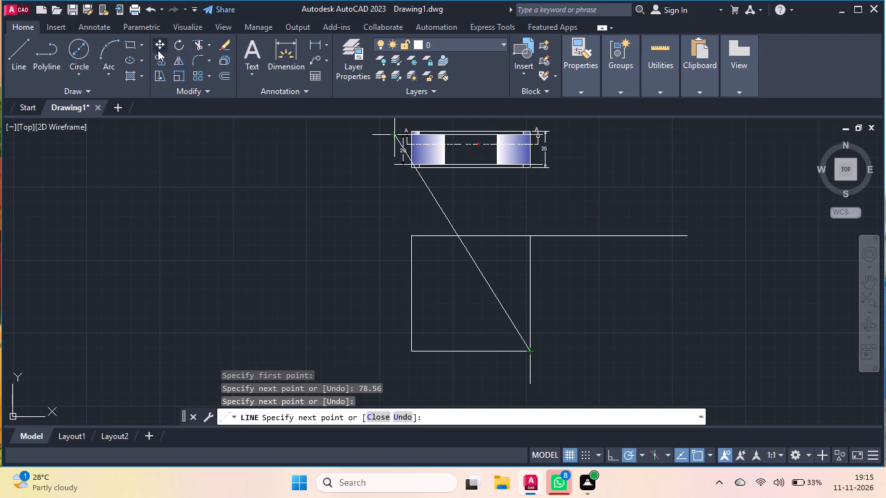
Trim the horizontal line's overhang on the right and the vertical line's overhang below, leaving a closed rectangle.
double_click(202, 47)
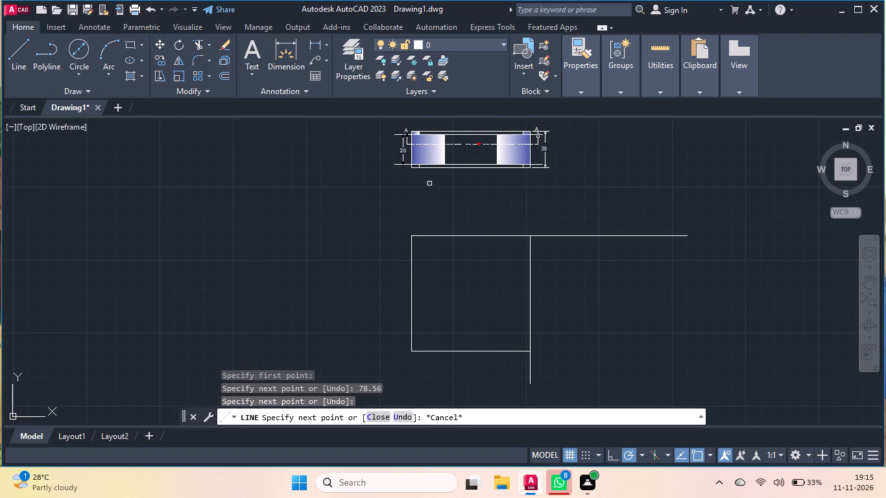
left_click(643, 210)
left_click(524, 375)
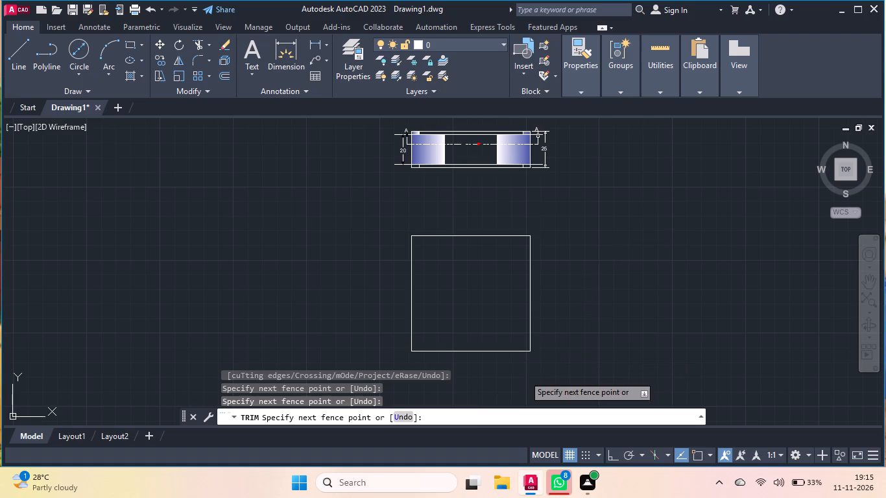
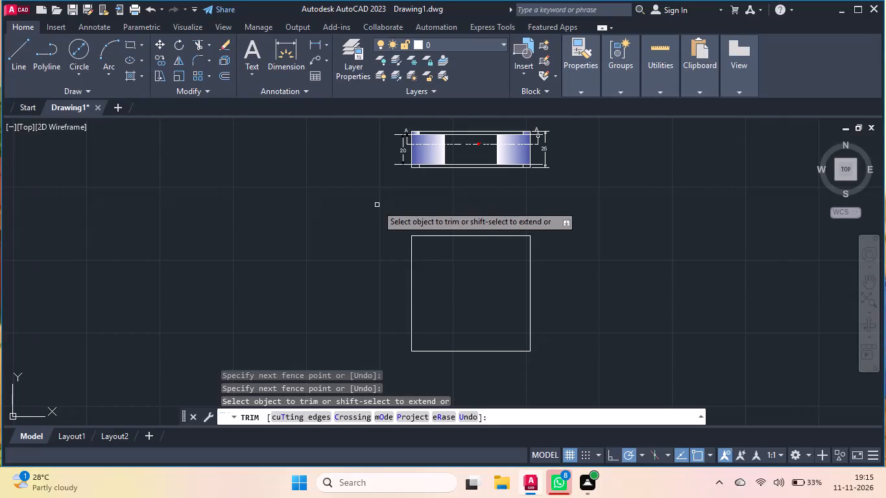
Copy the flange's two inner concentric circles from their common centre straight down to the middle of the new rectangle.
scroll(377, 204, "down", 1)
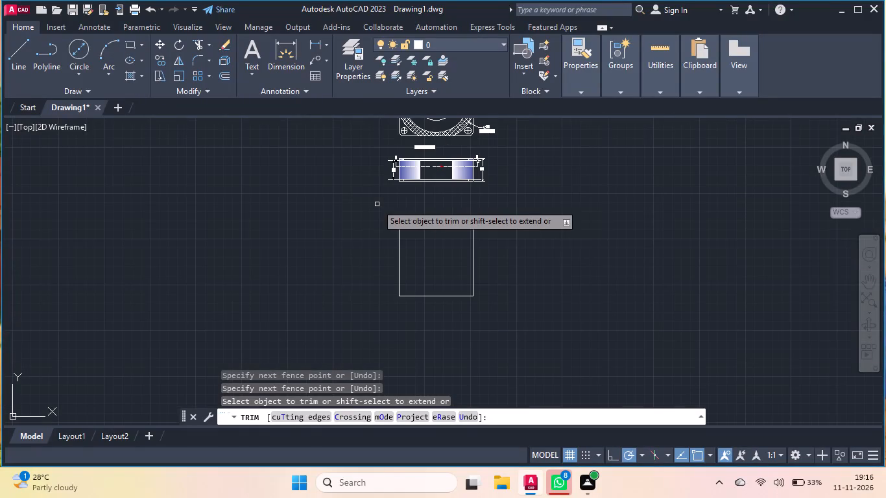
scroll(377, 204, "down", 1)
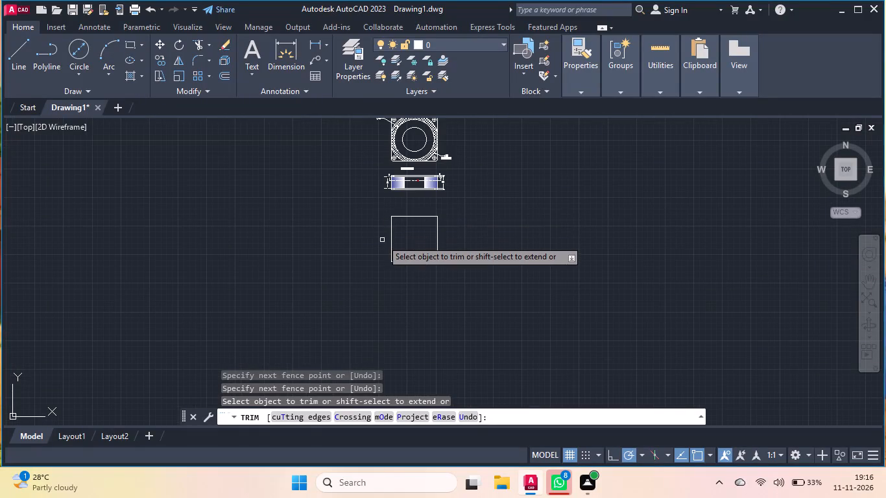
scroll(382, 241, "down", 1)
scroll(396, 294, "up", 1)
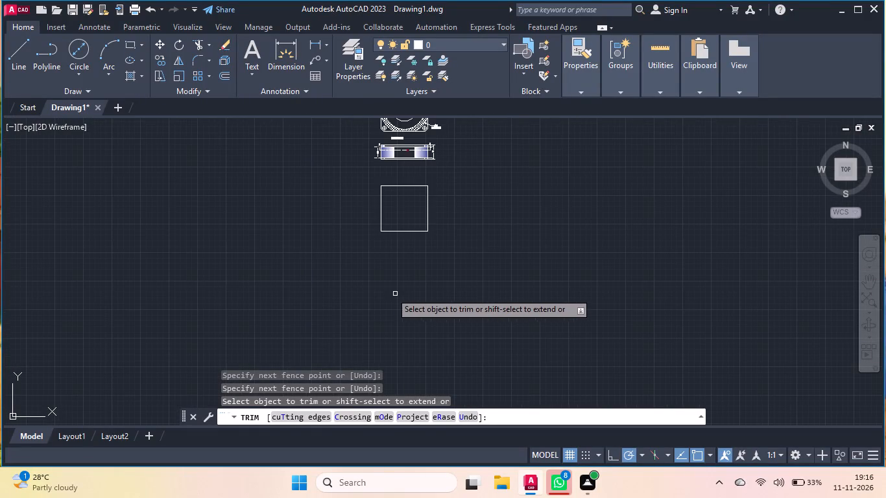
scroll(424, 186, "up", 2)
scroll(390, 232, "down", 3)
key("Escape")
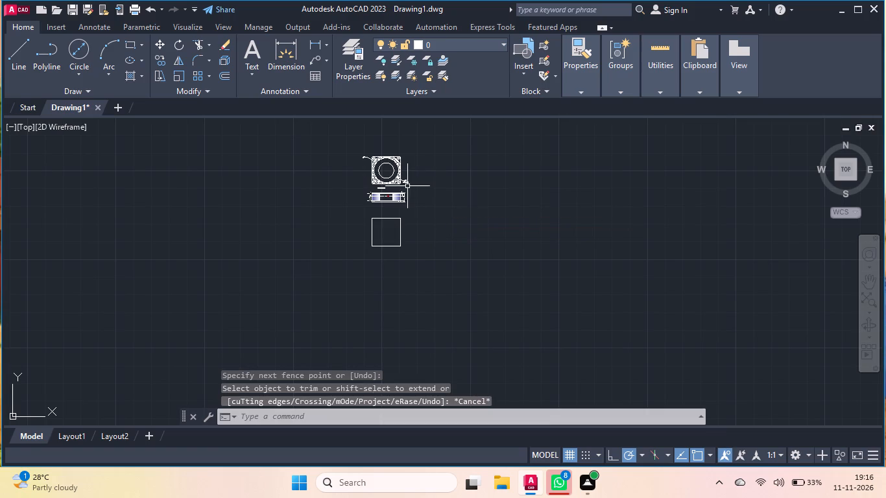
scroll(394, 178, "up", 4)
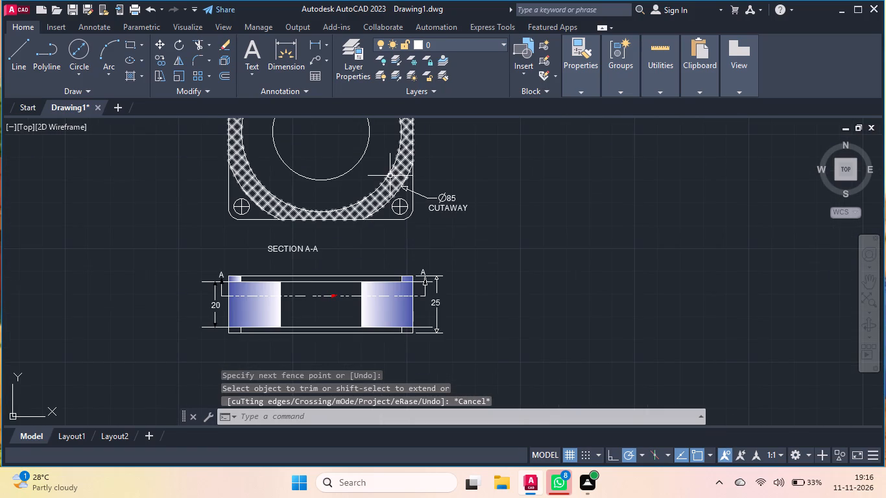
scroll(388, 174, "up", 3)
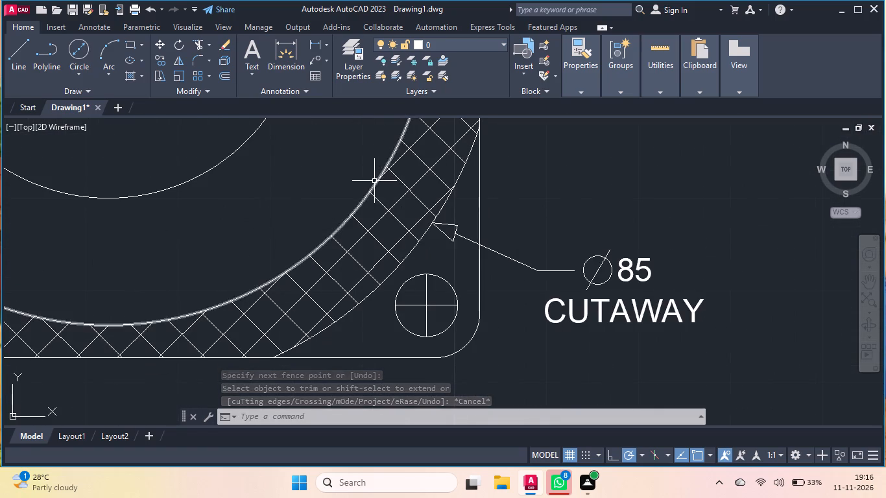
left_click(359, 202)
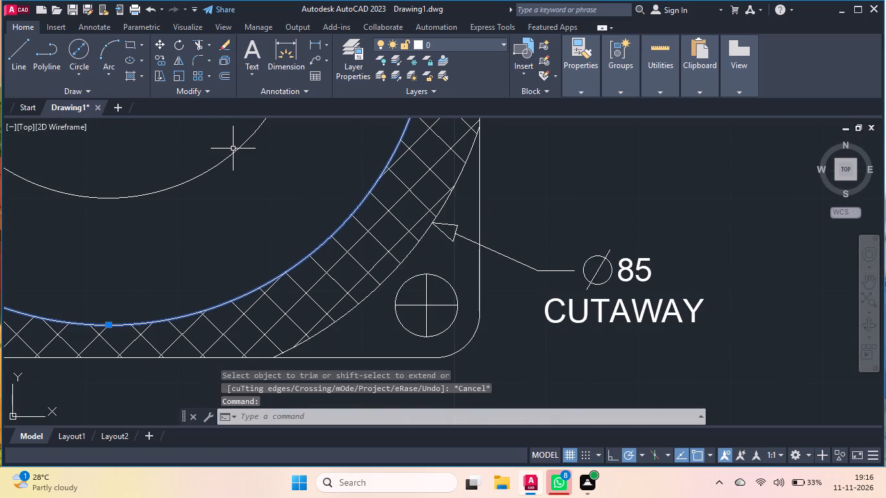
left_click(233, 152)
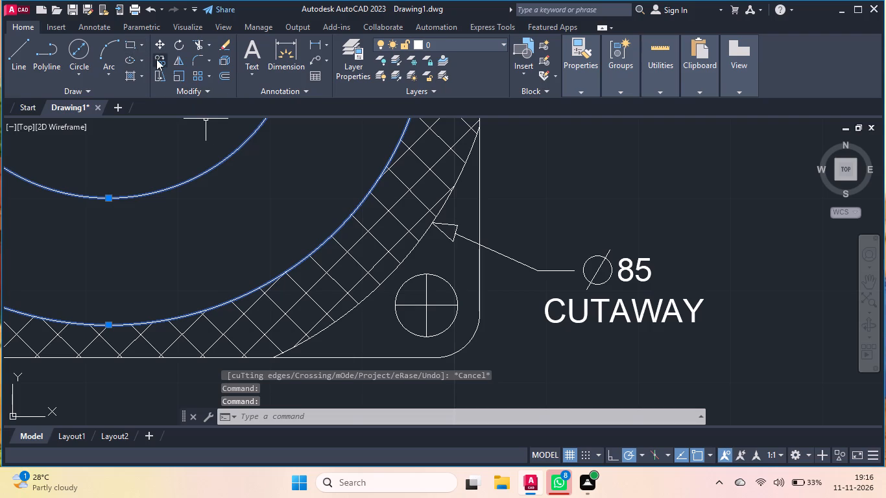
double_click(157, 59)
scroll(536, 208, "down", 5)
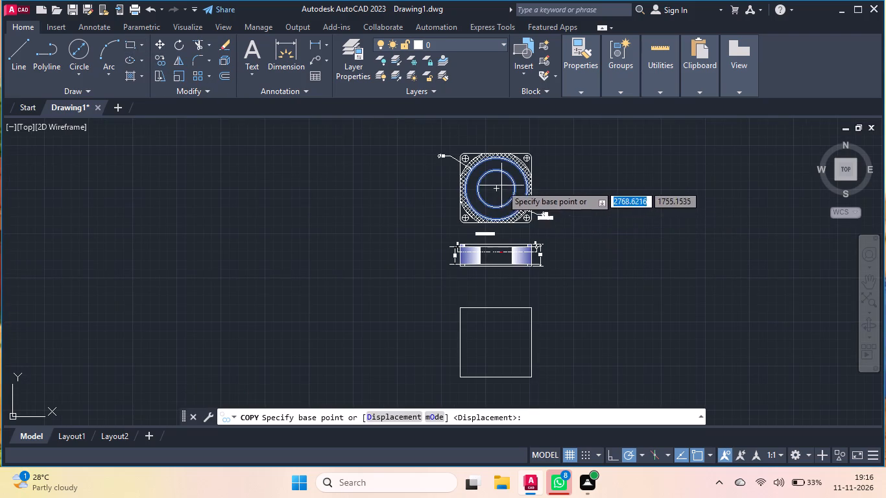
double_click(497, 187)
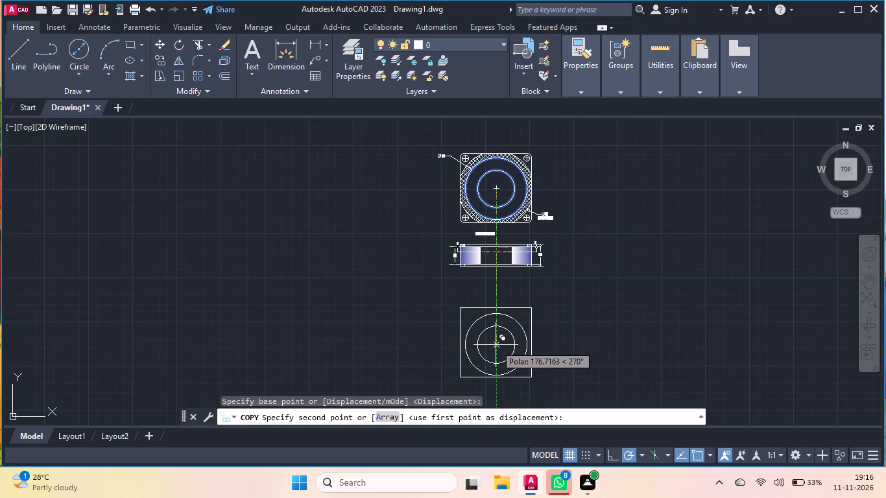
scroll(496, 345, "up", 1)
scroll(501, 289, "down", 1)
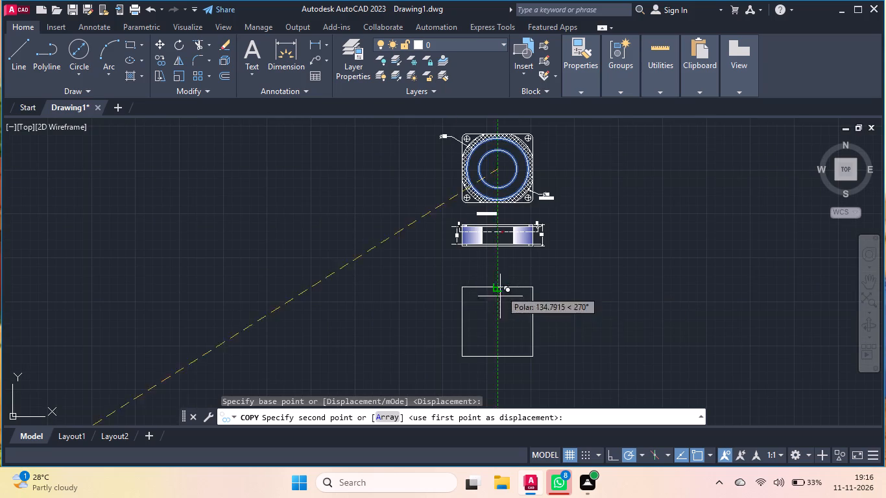
scroll(494, 348, "up", 3)
scroll(513, 225, "down", 2)
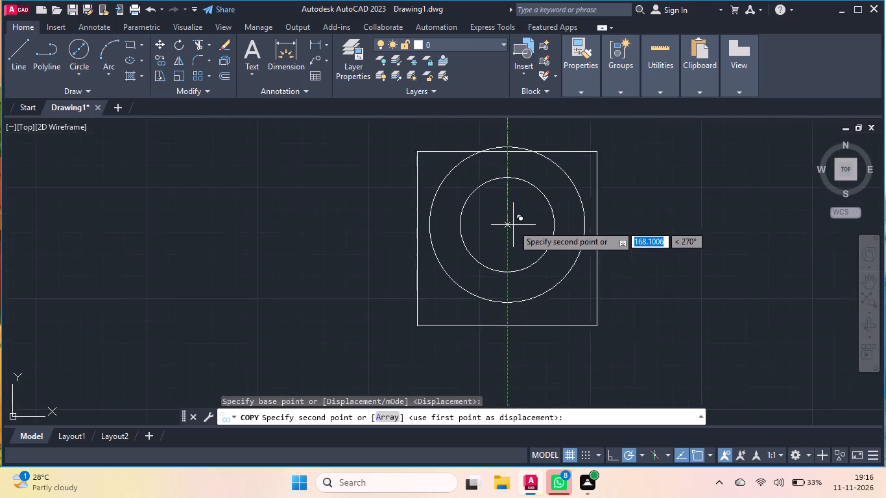
left_click(509, 233)
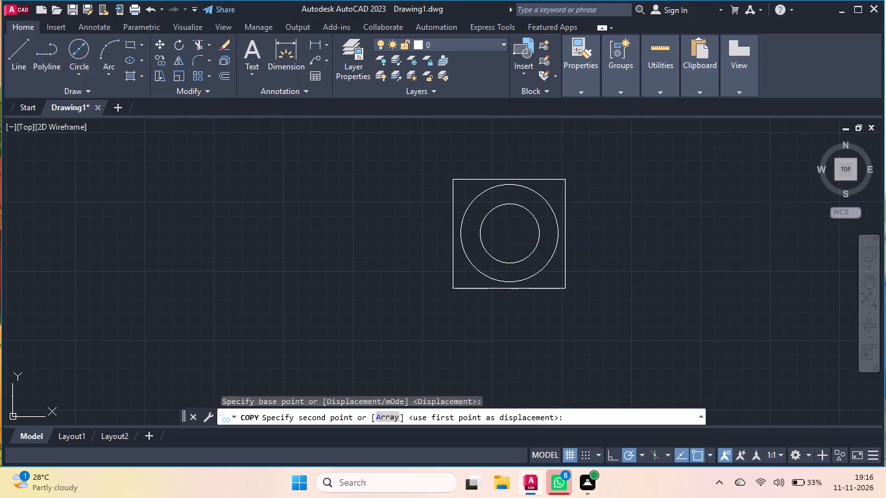
key("Escape")
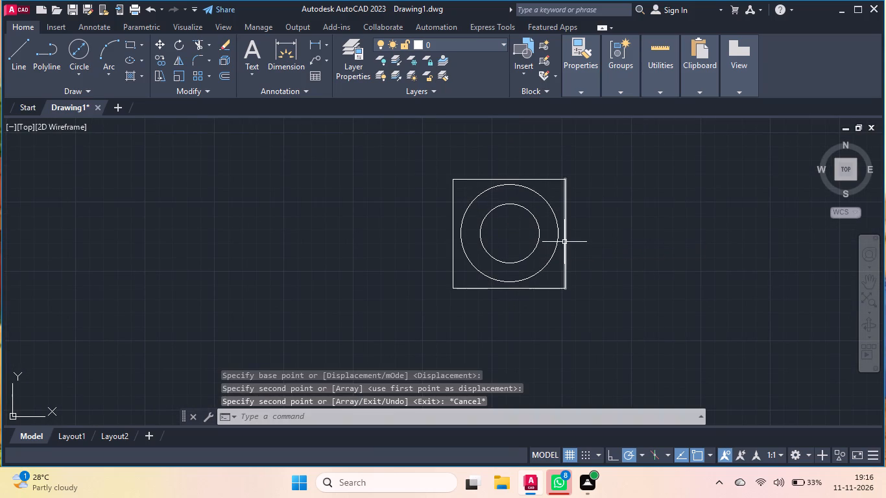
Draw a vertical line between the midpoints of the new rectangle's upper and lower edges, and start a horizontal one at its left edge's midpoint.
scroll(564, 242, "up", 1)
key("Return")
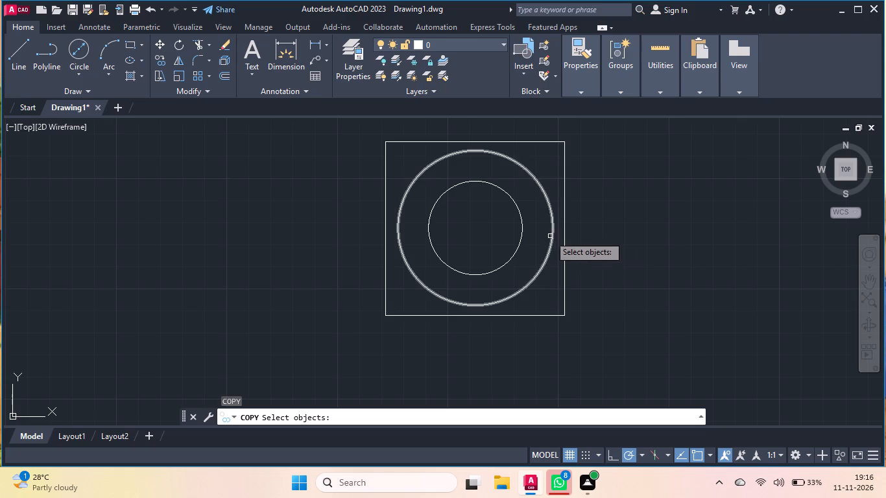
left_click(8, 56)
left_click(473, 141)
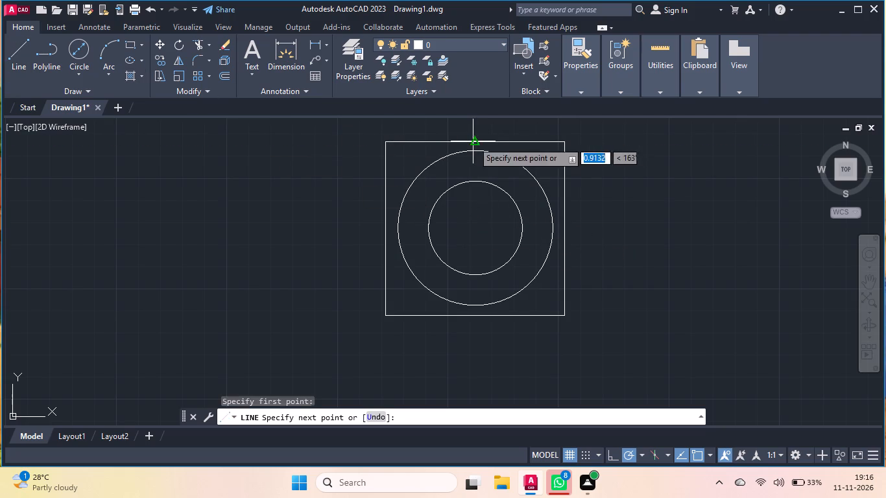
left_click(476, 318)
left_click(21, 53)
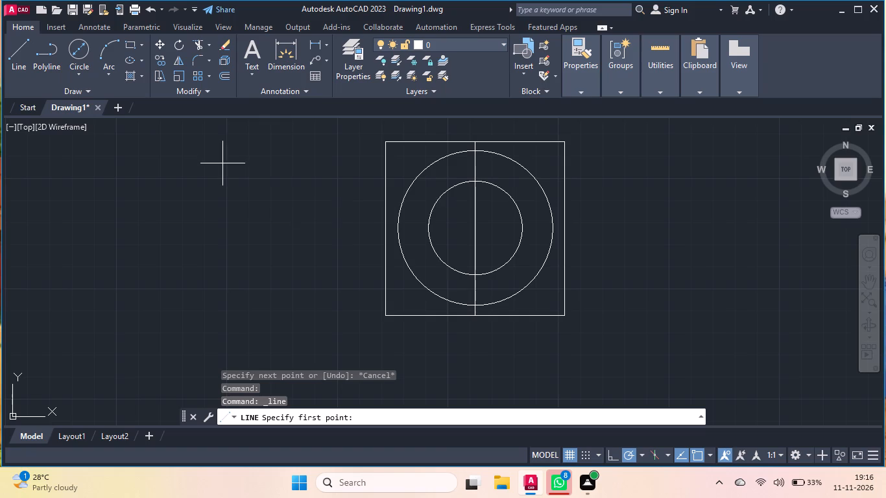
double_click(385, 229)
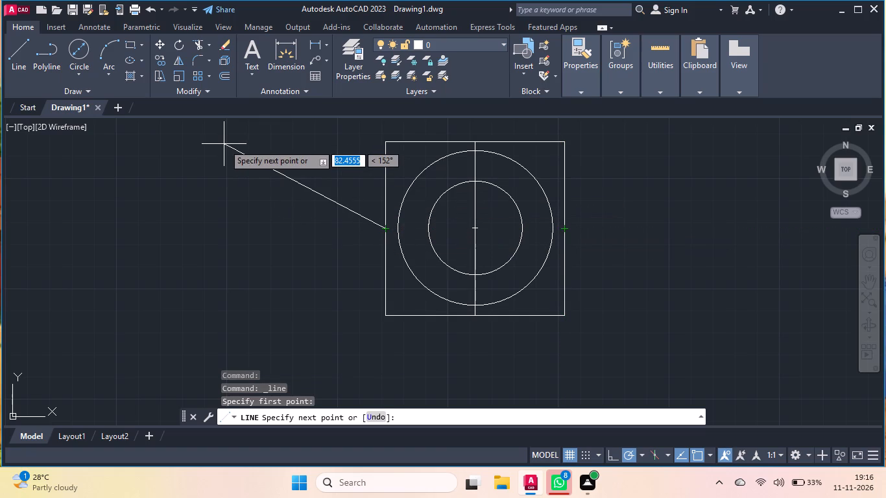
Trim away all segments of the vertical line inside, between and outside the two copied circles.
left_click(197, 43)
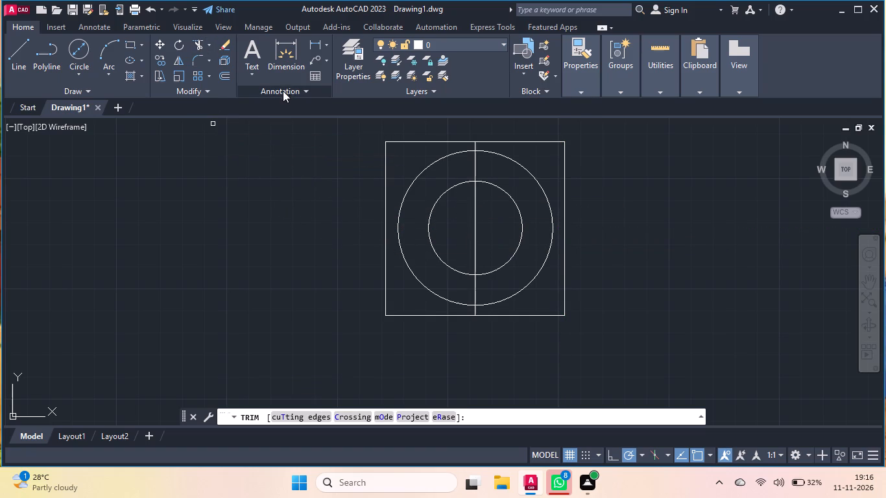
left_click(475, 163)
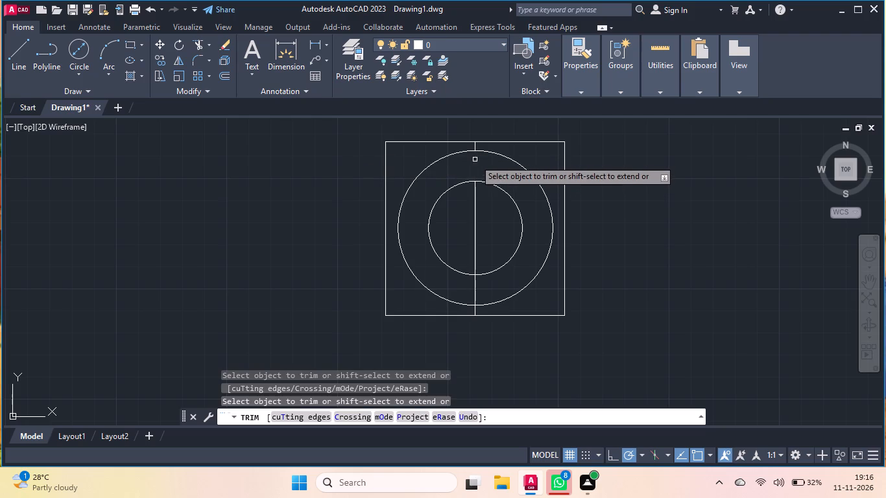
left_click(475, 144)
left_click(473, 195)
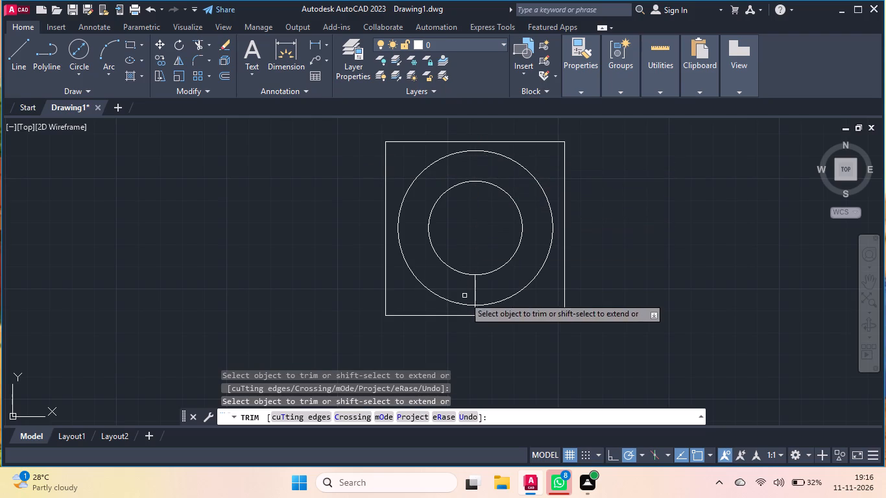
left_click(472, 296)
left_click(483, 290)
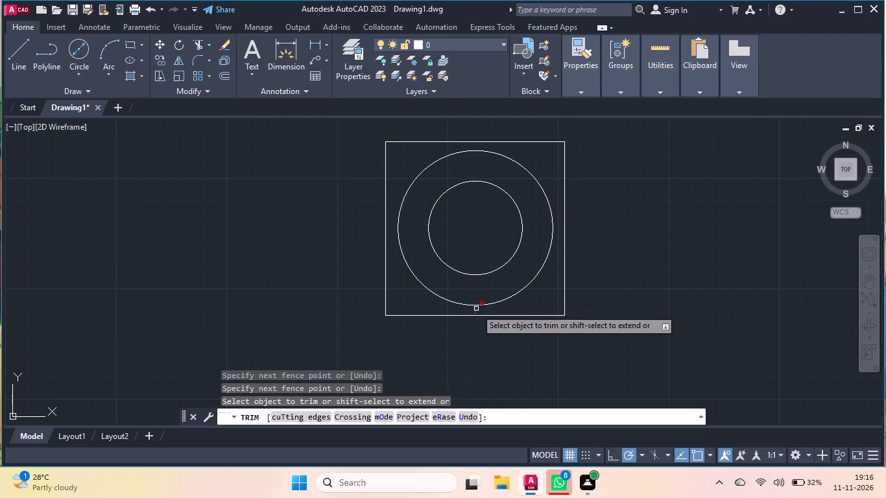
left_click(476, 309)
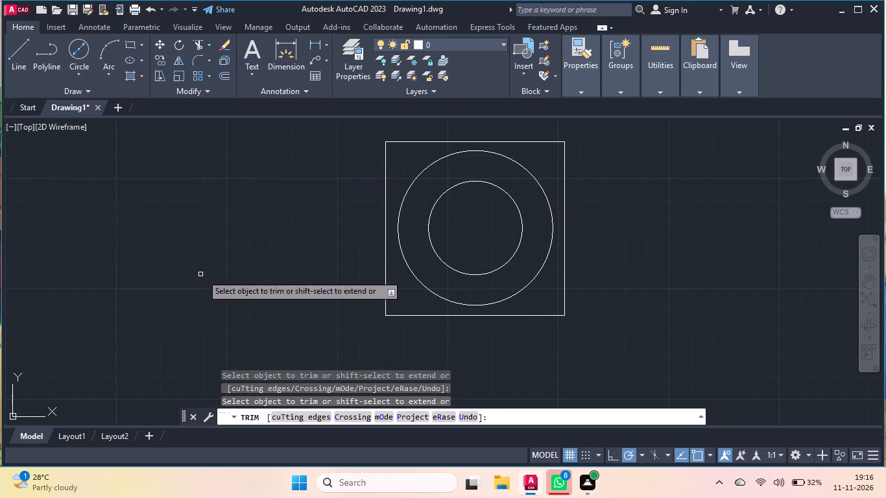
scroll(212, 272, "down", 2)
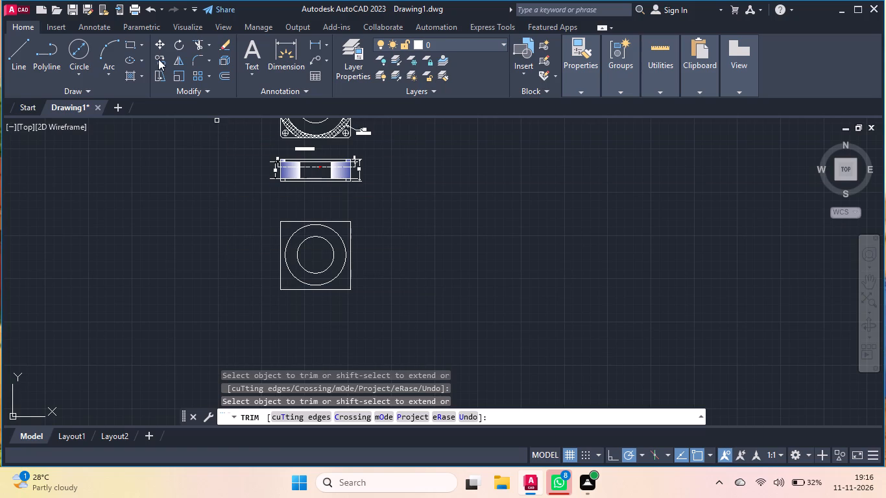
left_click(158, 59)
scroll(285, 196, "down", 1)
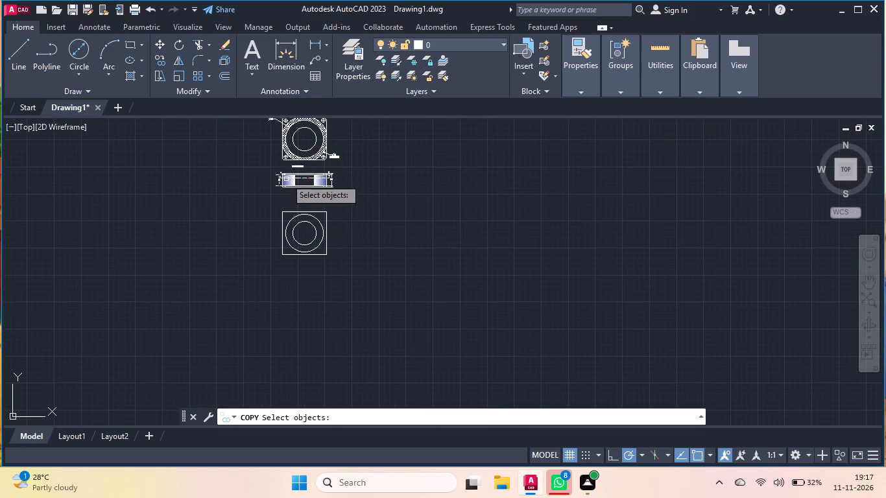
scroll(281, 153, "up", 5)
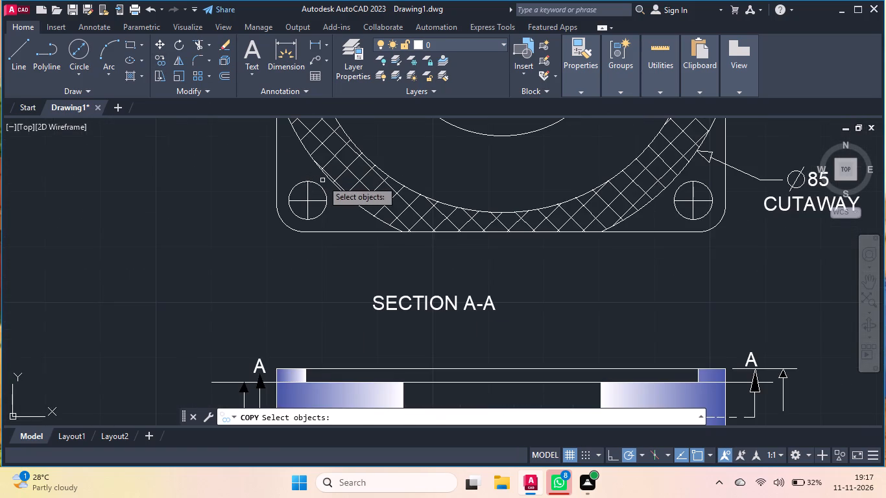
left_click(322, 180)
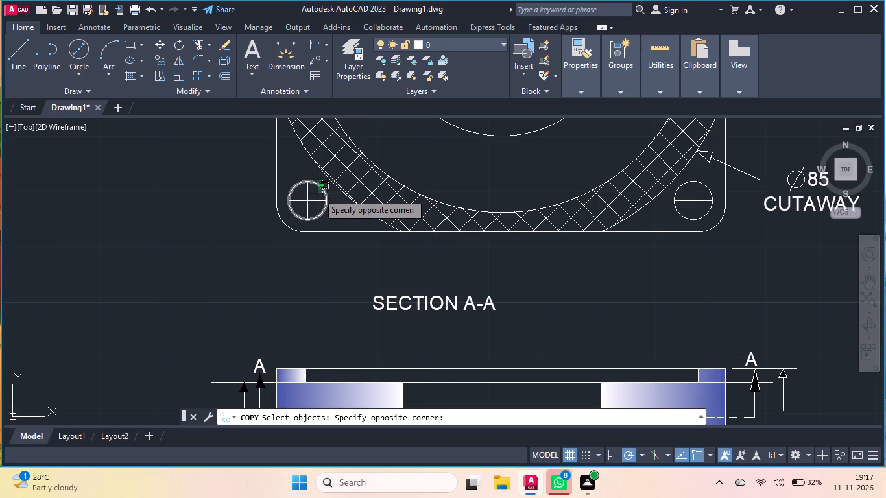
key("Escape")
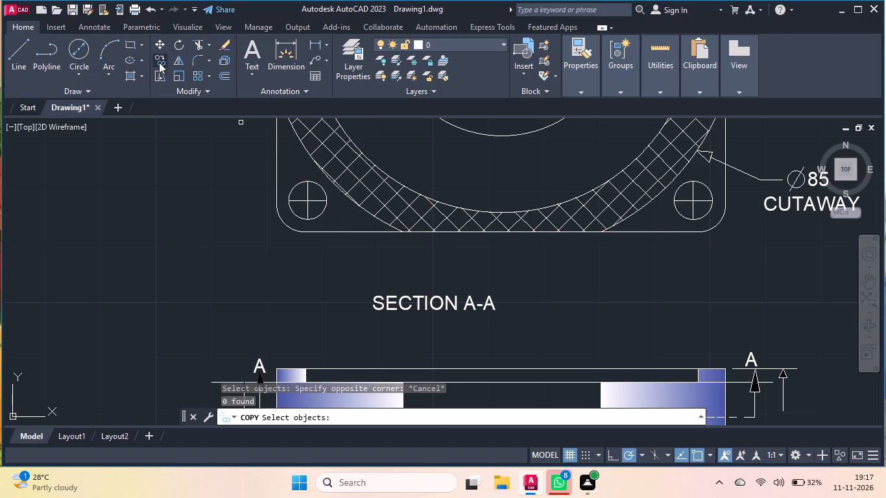
Copy the flange's rounded outline and four crossed corner holes from the upper edge straight down about 168.5 units onto the lower view.
left_click(159, 62)
left_click(361, 225)
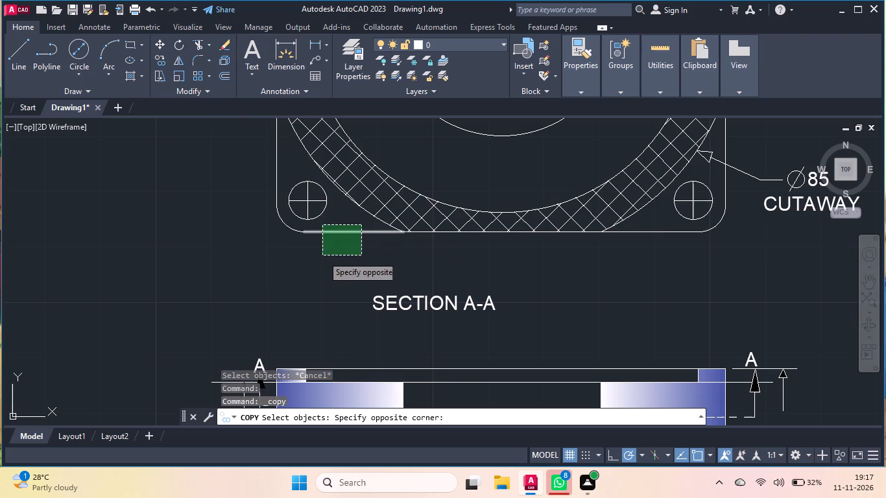
double_click(322, 255)
left_click(289, 224)
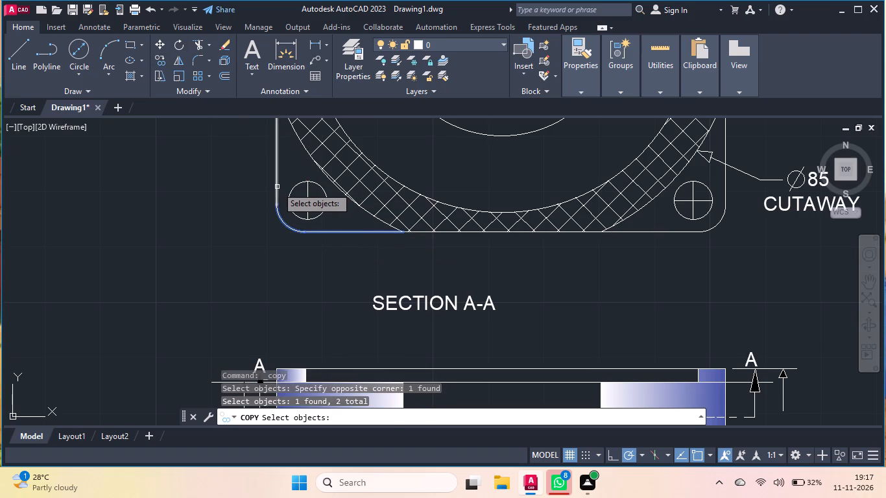
left_click(277, 187)
left_click(741, 203)
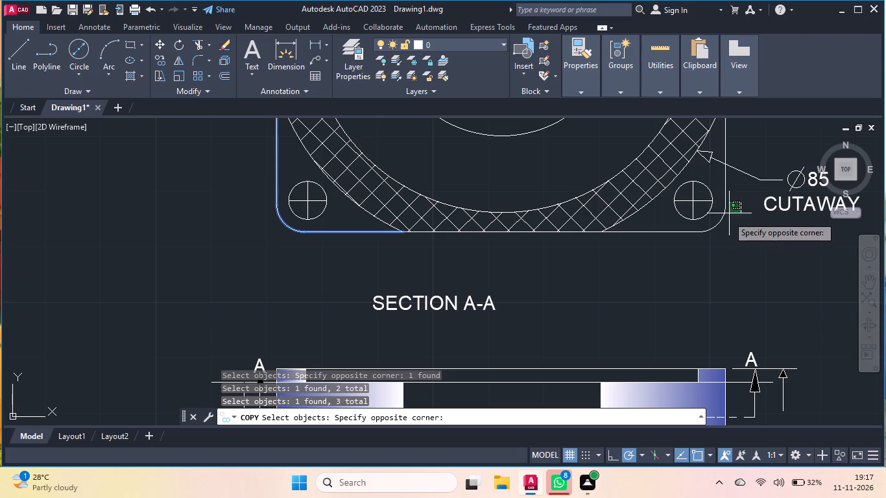
left_click(715, 233)
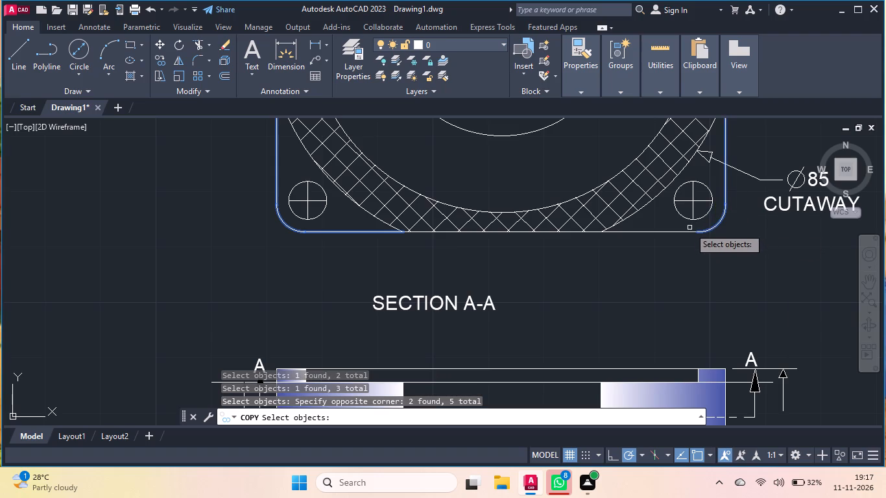
left_click(686, 231)
scroll(667, 259, "down", 2)
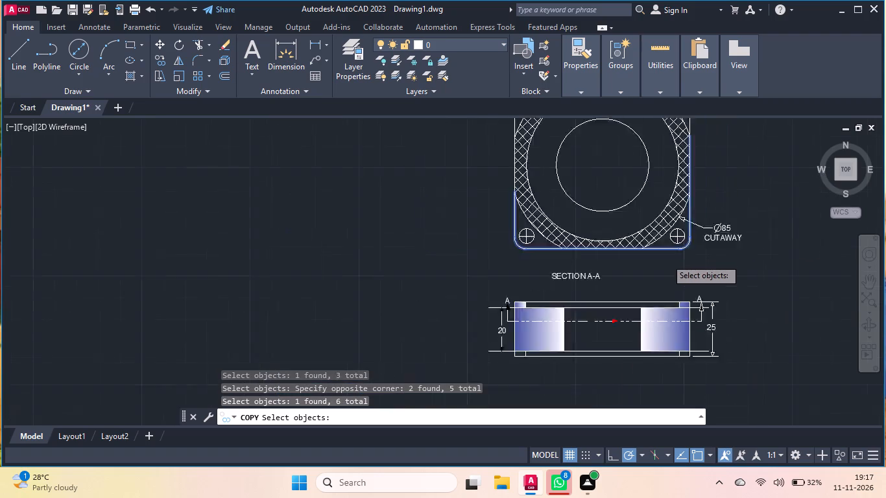
scroll(665, 259, "down", 1)
scroll(658, 136, "up", 3)
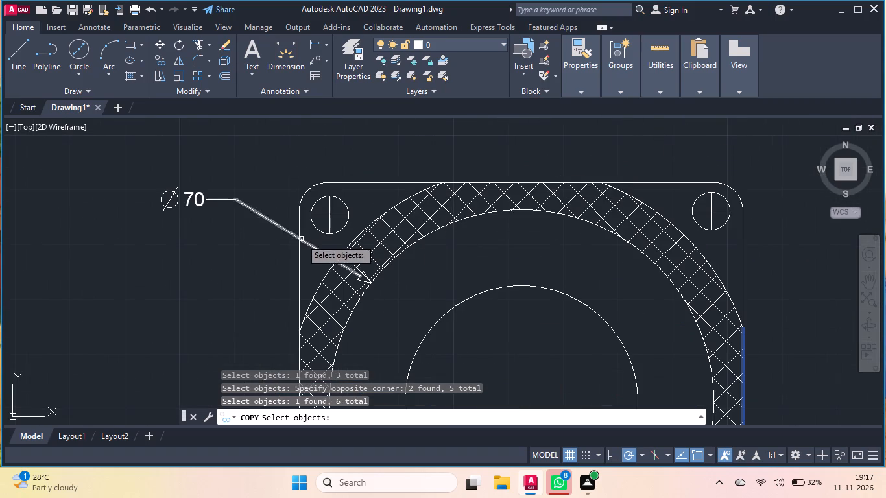
left_click(298, 252)
left_click(313, 186)
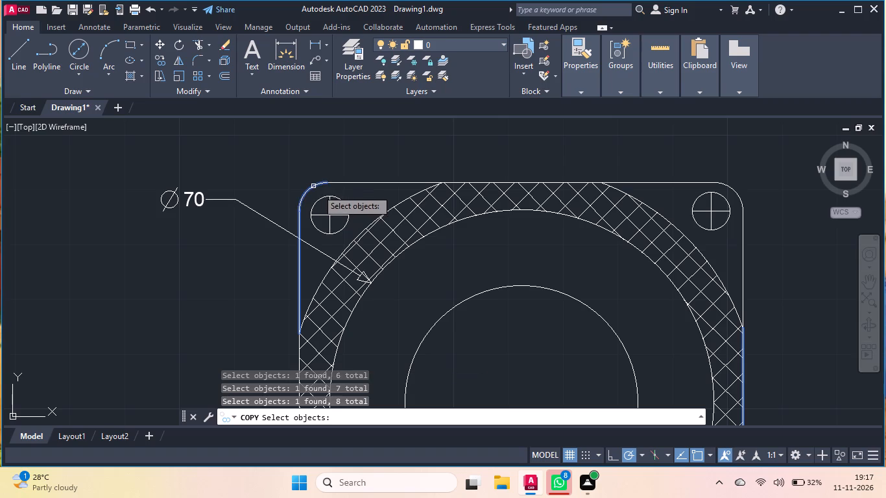
left_click(365, 182)
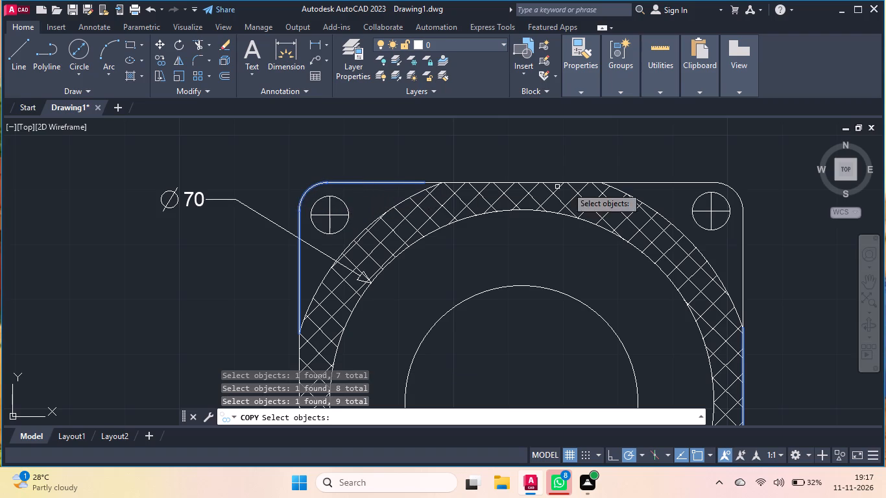
left_click(638, 183)
left_click(736, 192)
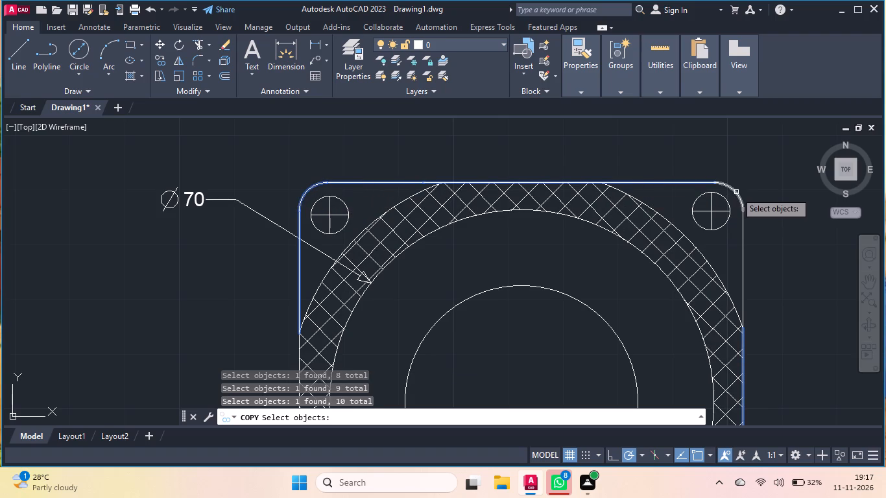
left_click(743, 240)
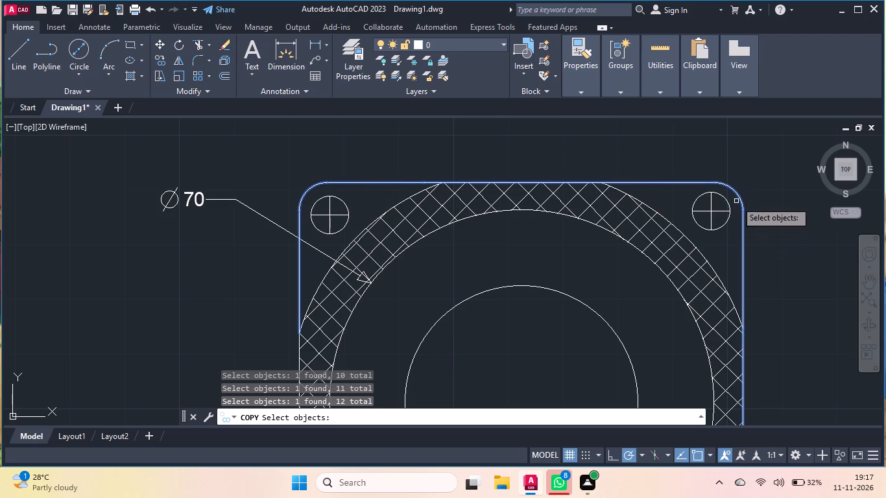
scroll(727, 197, "down", 2)
scroll(587, 364, "up", 3)
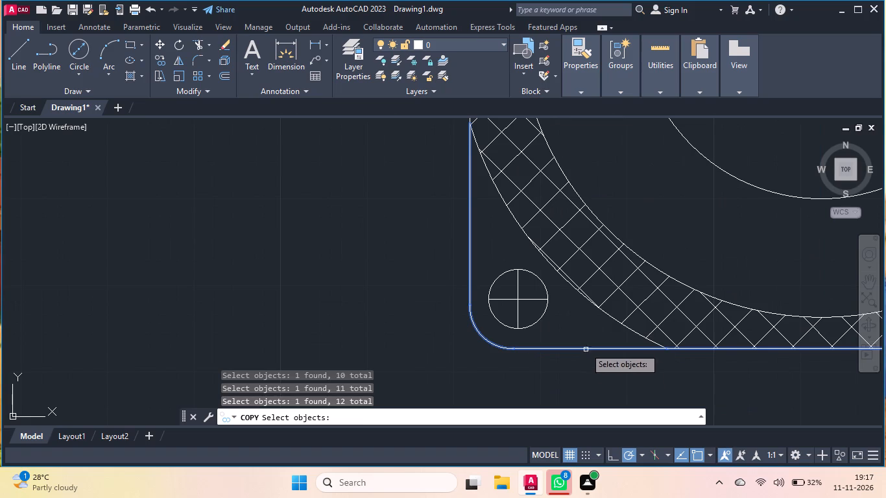
left_click(562, 292)
left_click(501, 314)
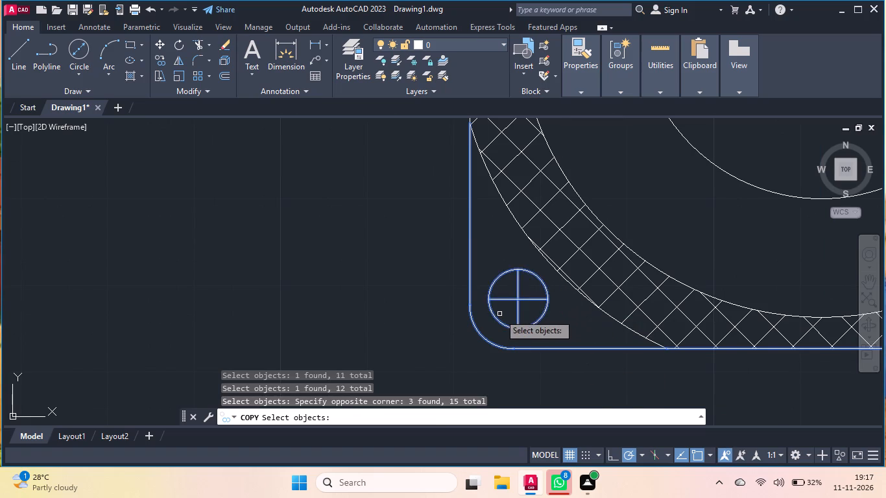
scroll(498, 314, "down", 2)
scroll(747, 312, "up", 1)
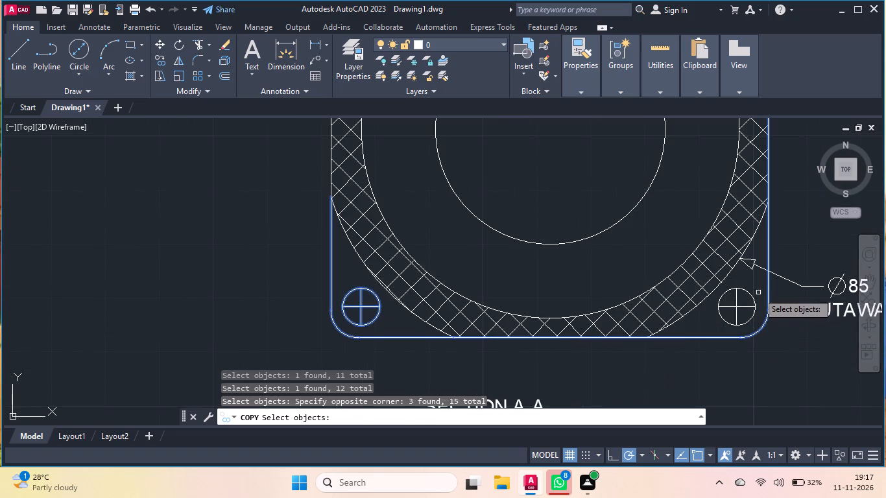
left_click(758, 292)
left_click(719, 317)
scroll(719, 320, "down", 2)
scroll(737, 164, "up", 3)
left_click(716, 180)
left_click(663, 215)
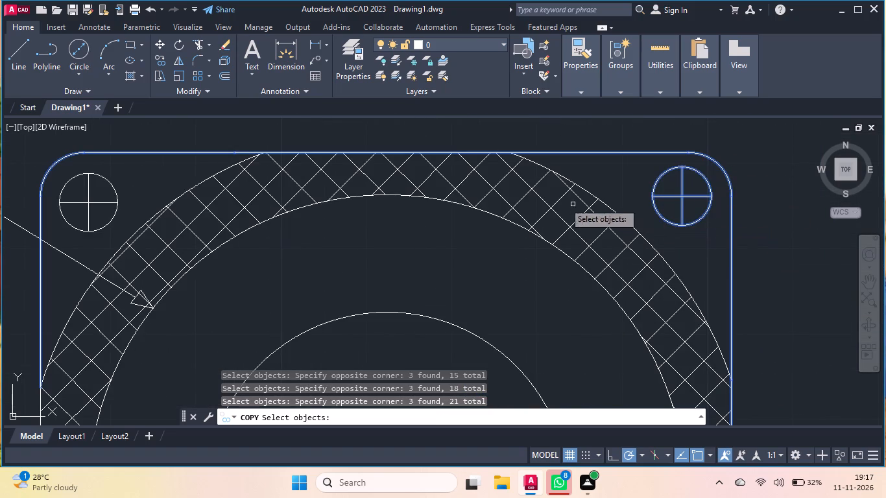
left_click(133, 165)
left_click(69, 215)
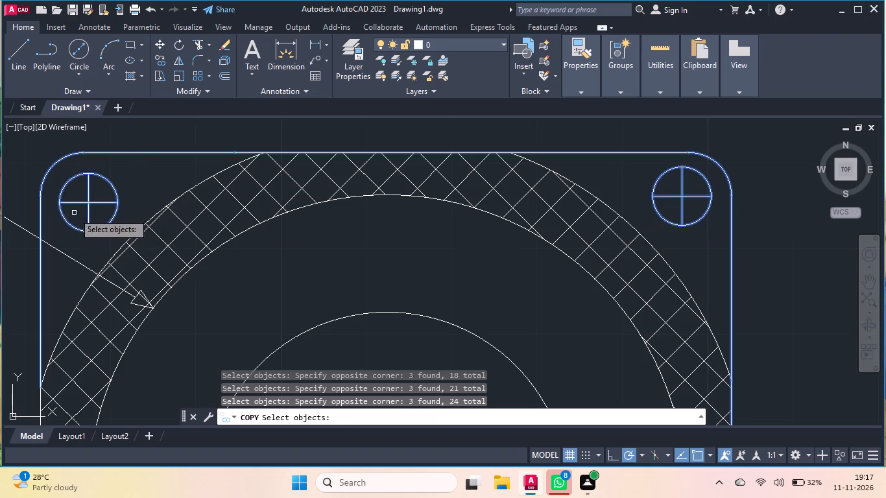
right_click(141, 174)
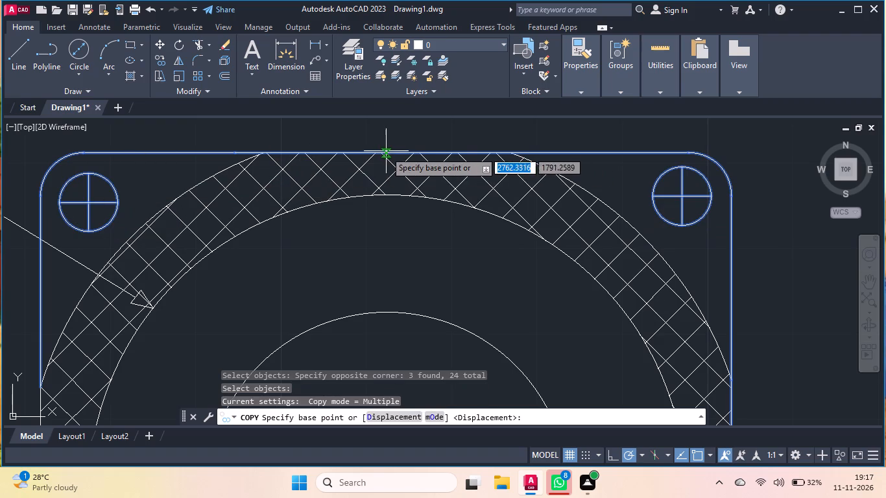
left_click(380, 152)
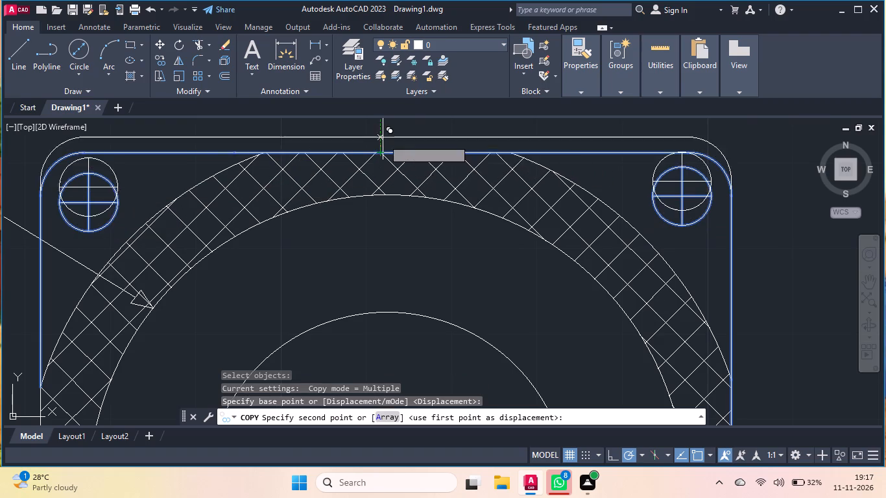
scroll(383, 137, "down", 5)
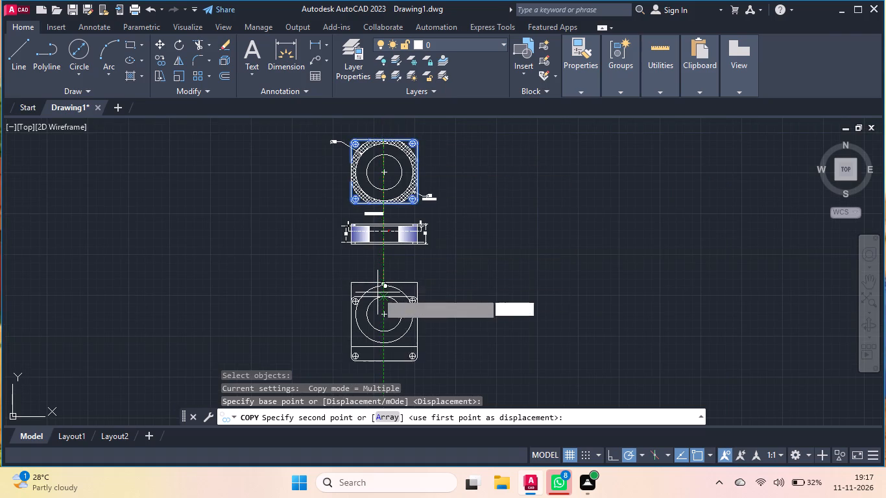
scroll(377, 292, "up", 4)
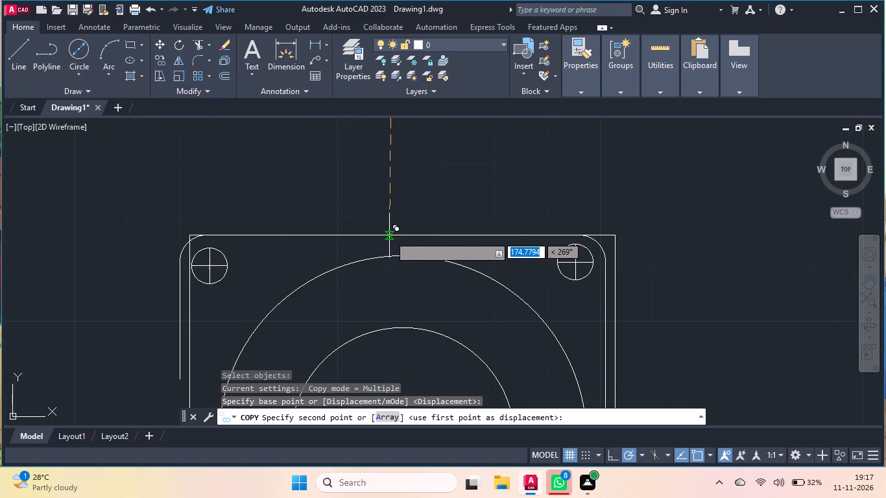
left_click(397, 202)
right_click(420, 169)
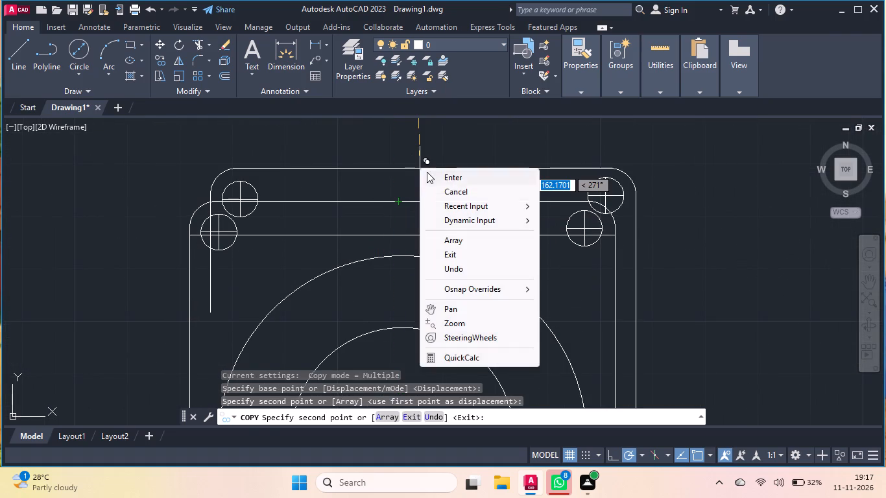
left_click(427, 172)
Delete the four straight lines of the old rectangle around the lower view's circles.
scroll(428, 171, "down", 2)
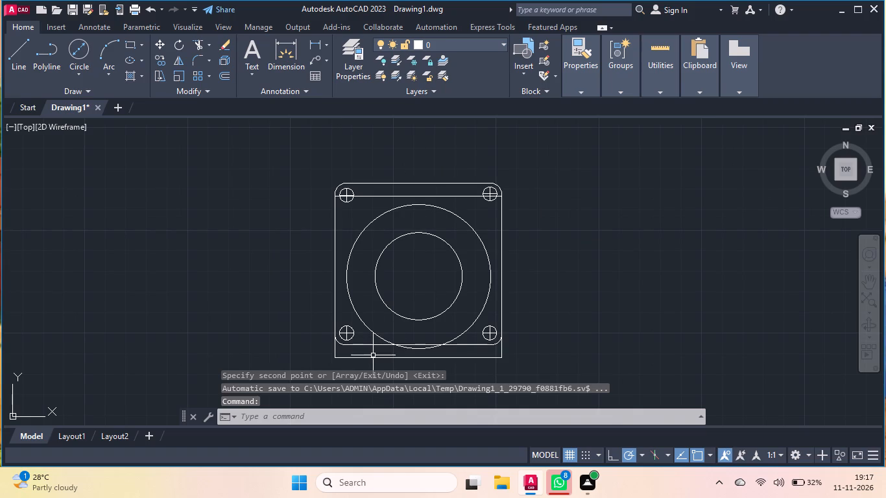
left_click(373, 356)
left_click(324, 357)
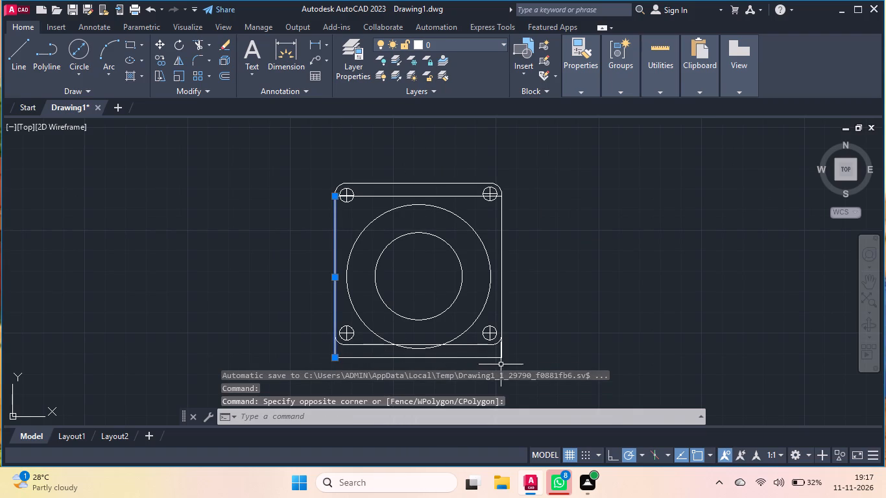
left_click(534, 359)
left_click(480, 364)
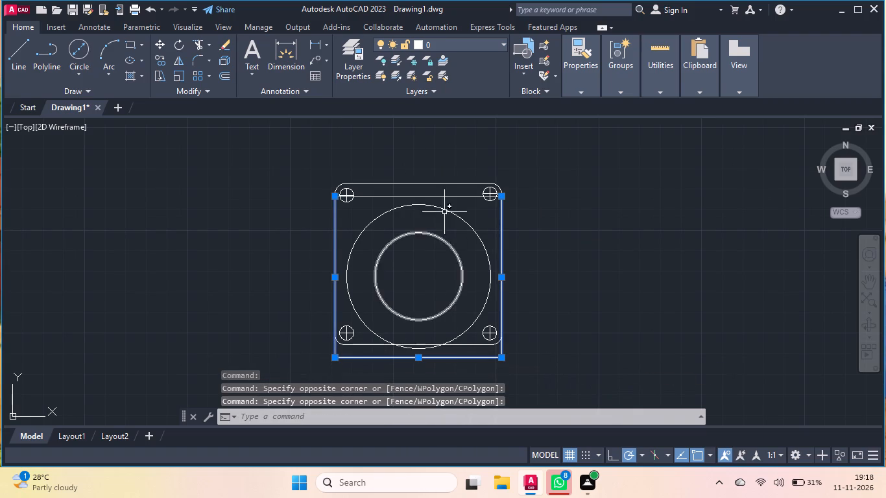
left_click(446, 196)
key("Delete")
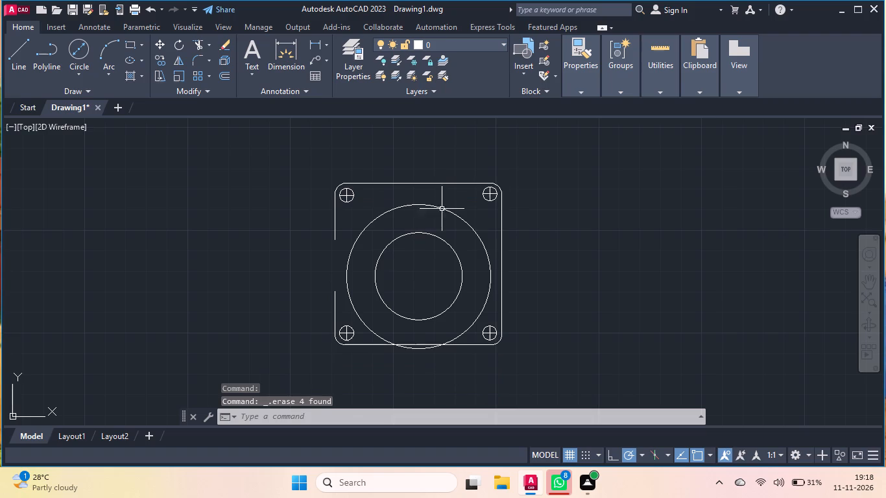
Move the lower view's two concentric circles straight up from their centre to the middle of the copied rounded outline.
left_click(446, 199)
left_click(393, 268)
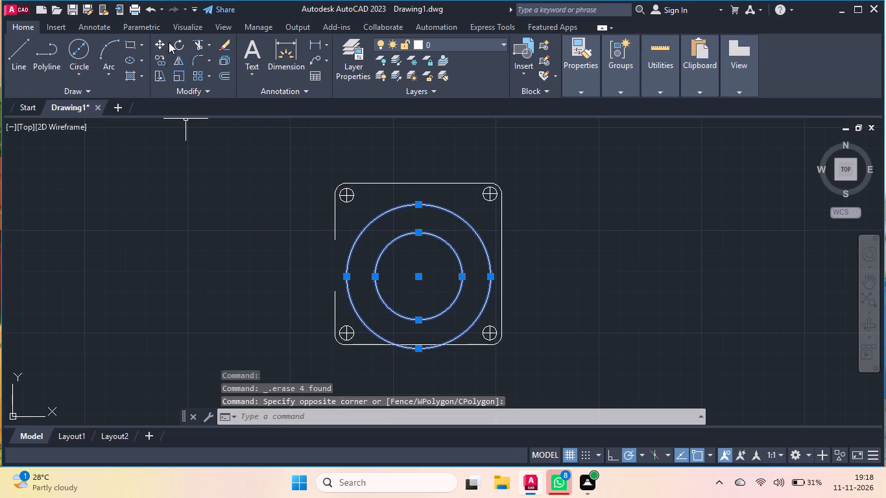
left_click(155, 40)
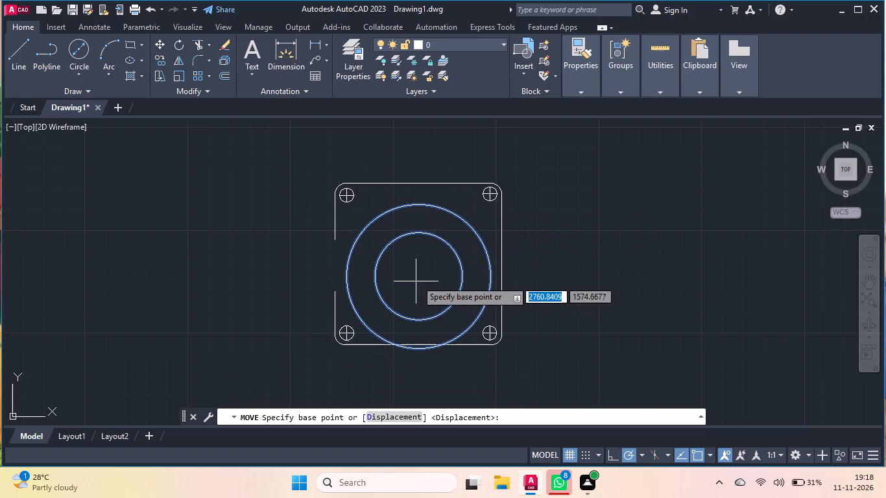
left_click(416, 278)
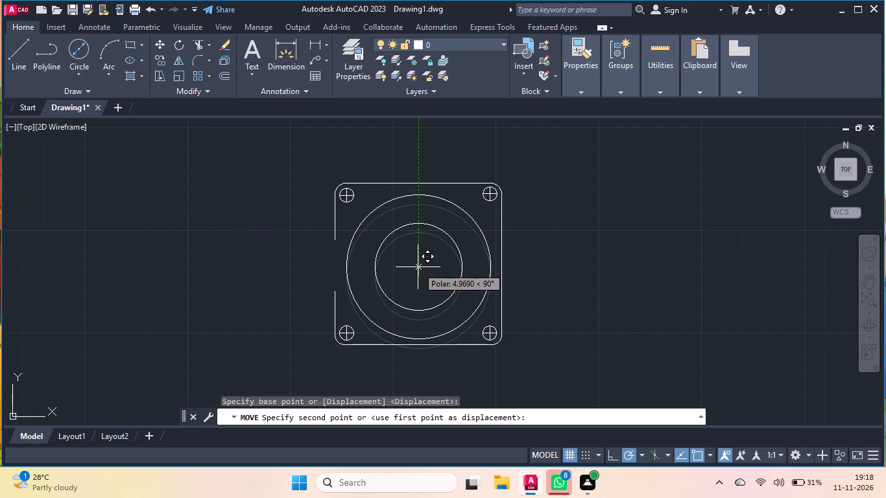
left_click(418, 263)
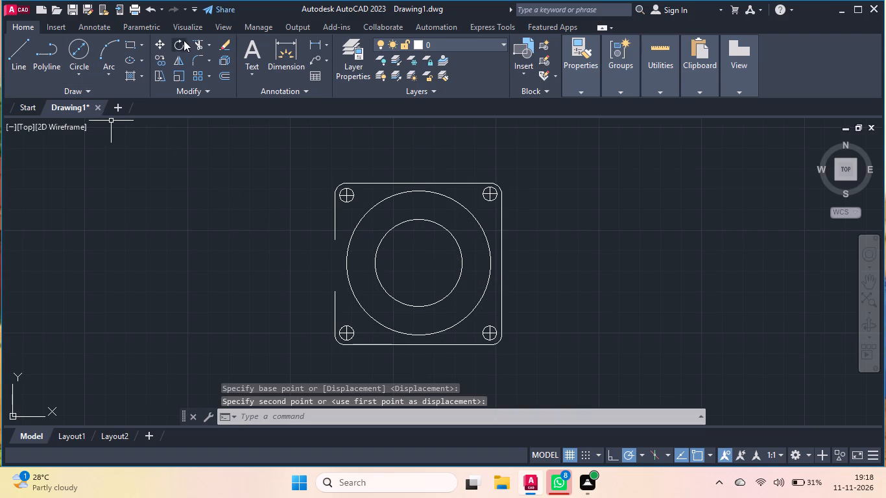
Extend the upper segment of the lower view's left edge down to close the gap in the outline.
left_click(207, 42)
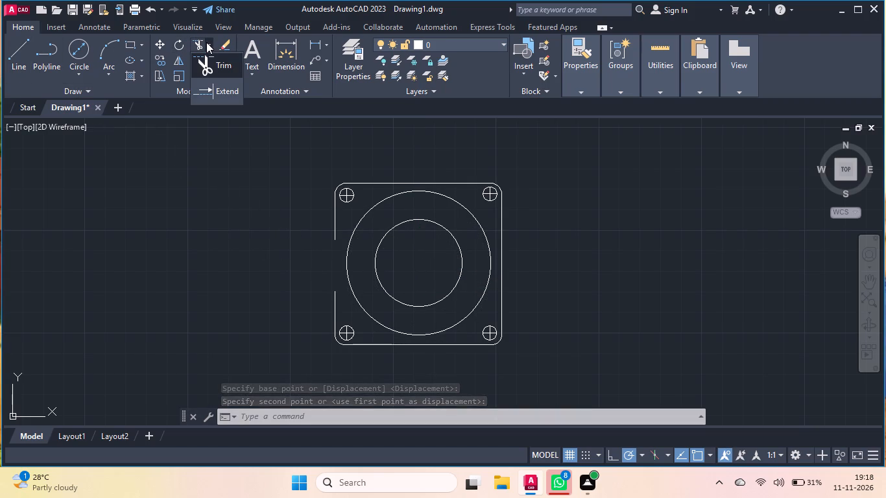
left_click(210, 86)
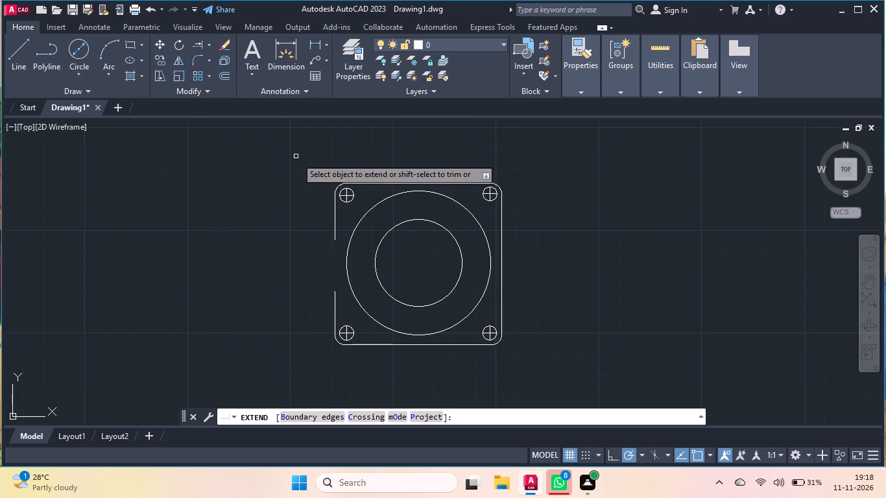
left_click(333, 231)
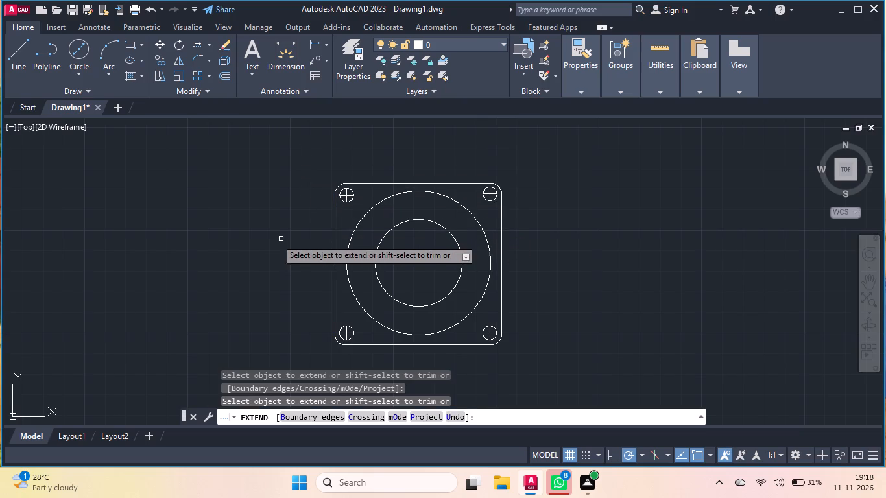
scroll(253, 248, "down", 1)
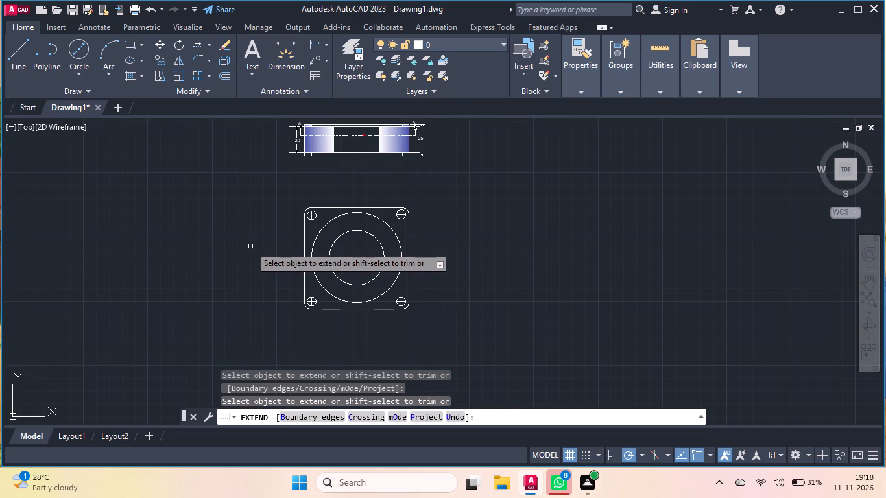
scroll(249, 247, "down", 1)
right_click(485, 183)
left_click(486, 190)
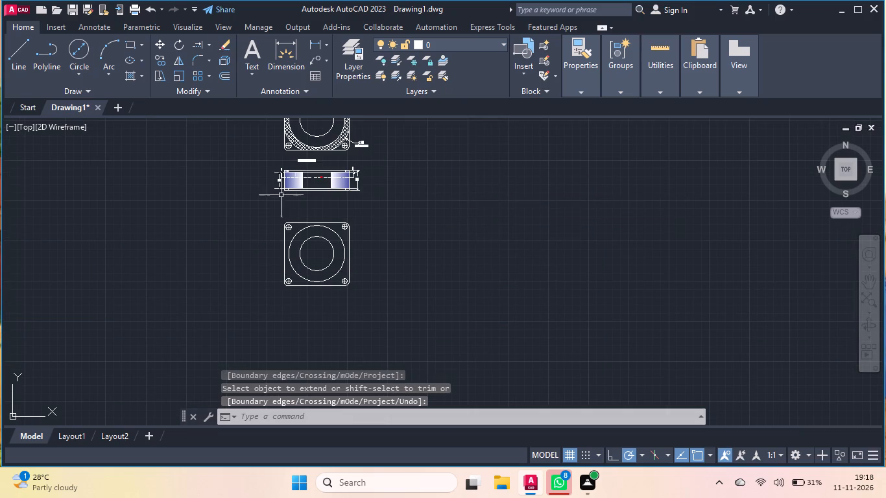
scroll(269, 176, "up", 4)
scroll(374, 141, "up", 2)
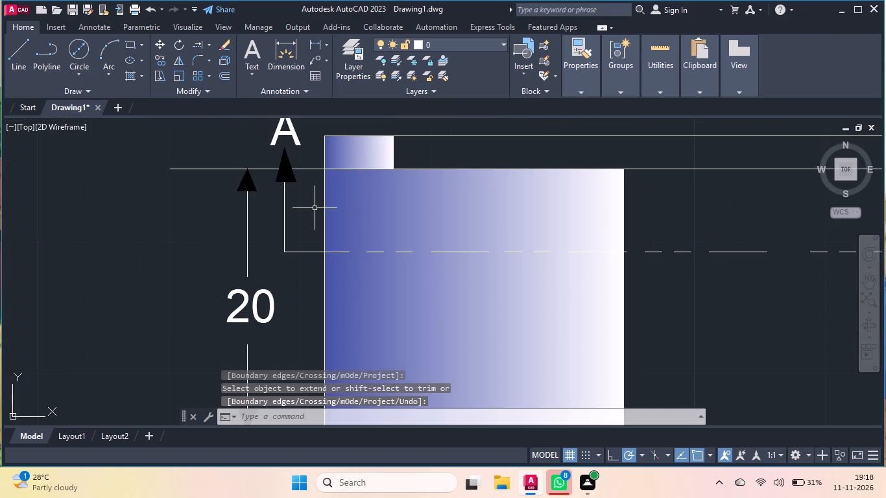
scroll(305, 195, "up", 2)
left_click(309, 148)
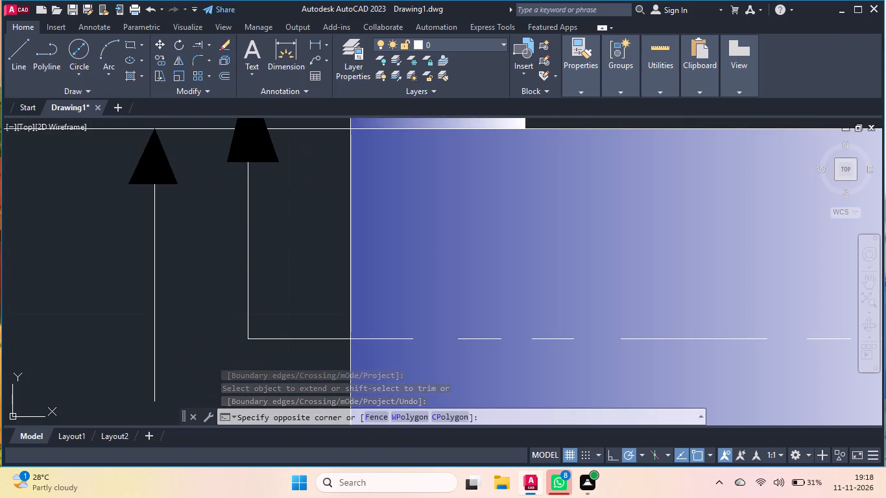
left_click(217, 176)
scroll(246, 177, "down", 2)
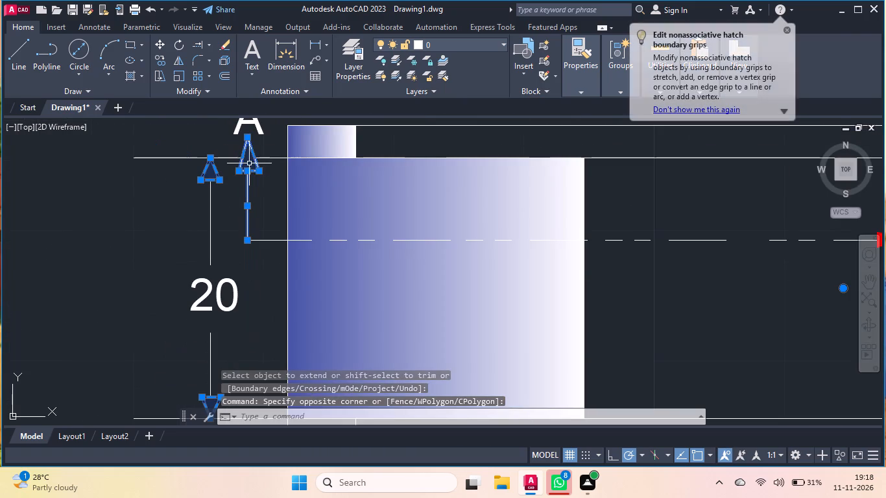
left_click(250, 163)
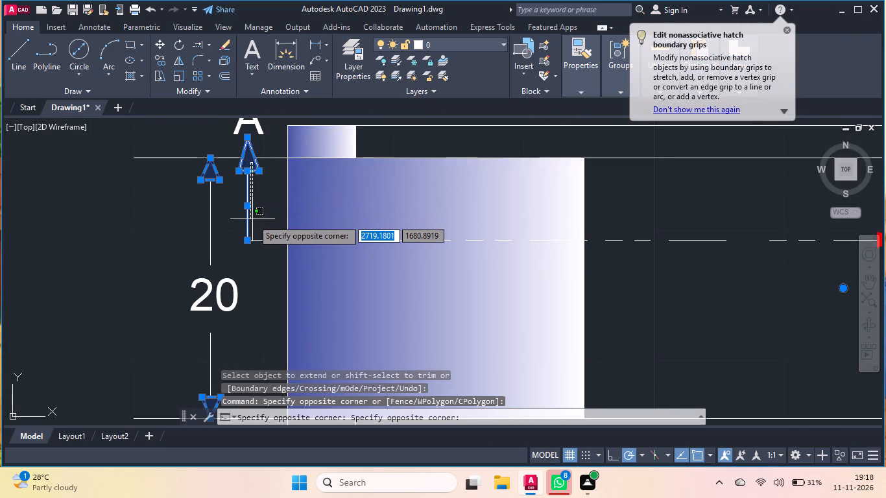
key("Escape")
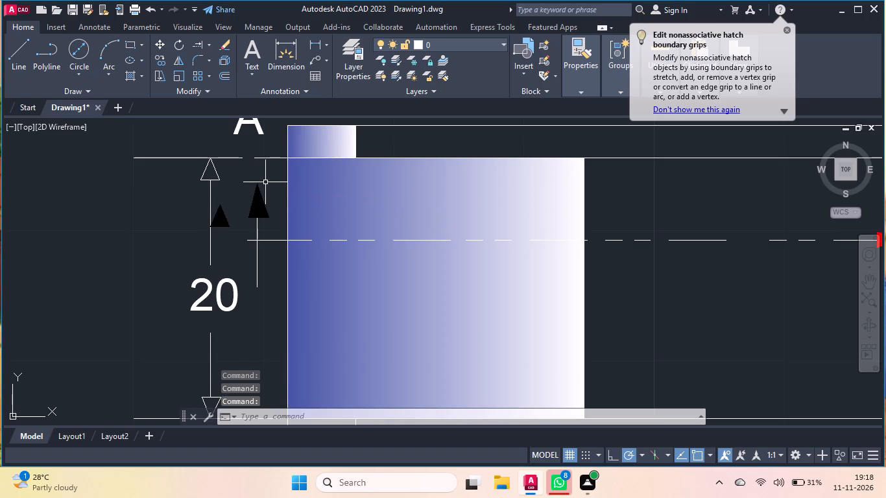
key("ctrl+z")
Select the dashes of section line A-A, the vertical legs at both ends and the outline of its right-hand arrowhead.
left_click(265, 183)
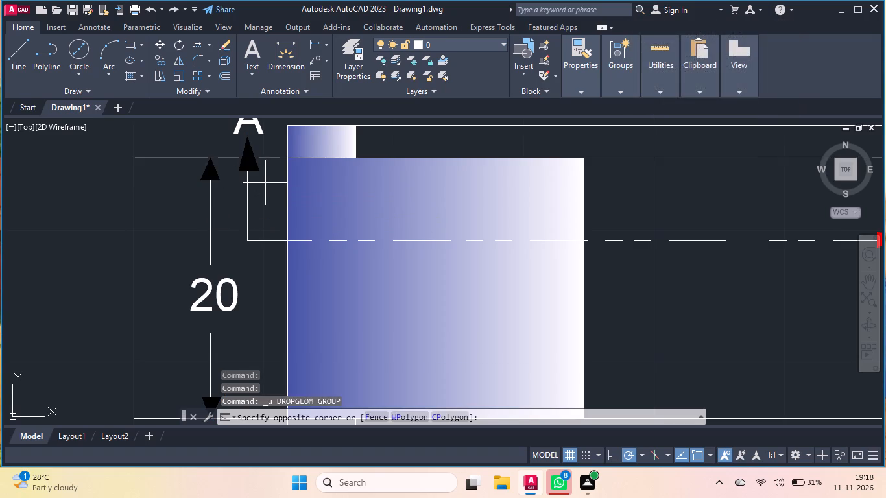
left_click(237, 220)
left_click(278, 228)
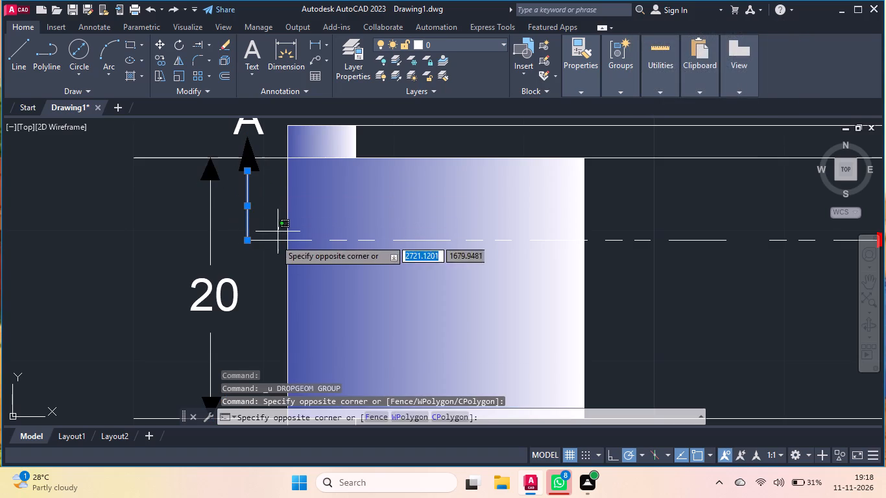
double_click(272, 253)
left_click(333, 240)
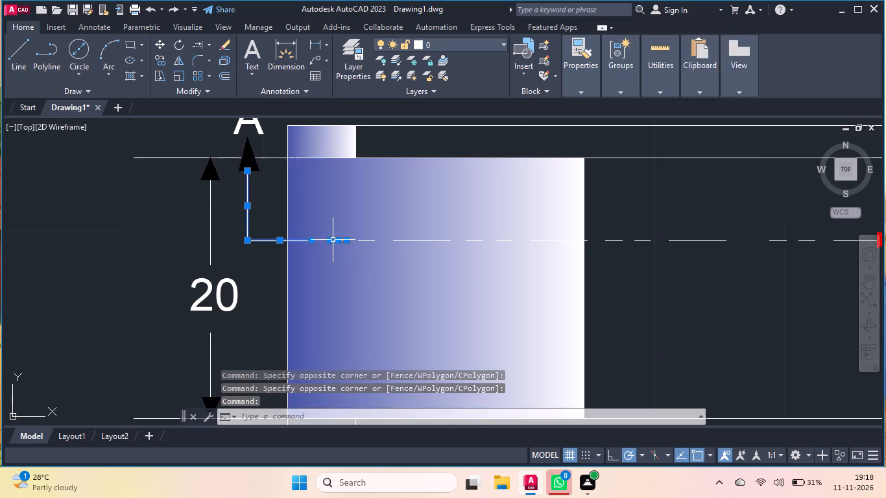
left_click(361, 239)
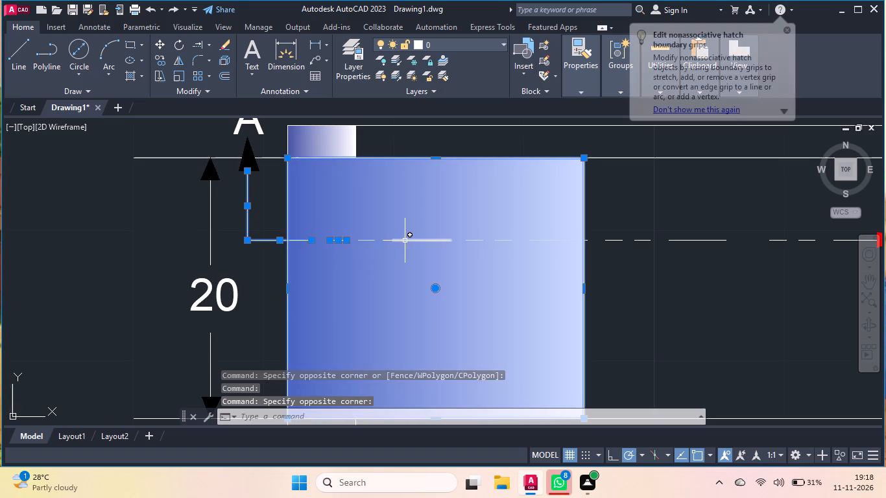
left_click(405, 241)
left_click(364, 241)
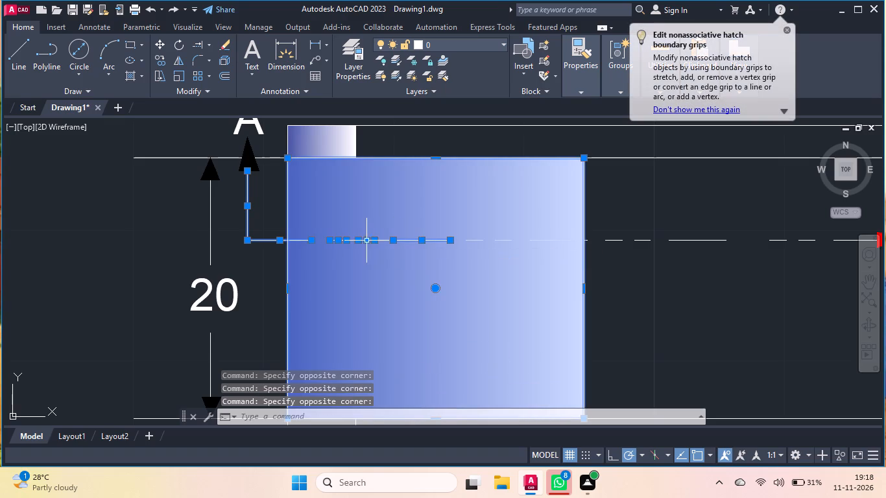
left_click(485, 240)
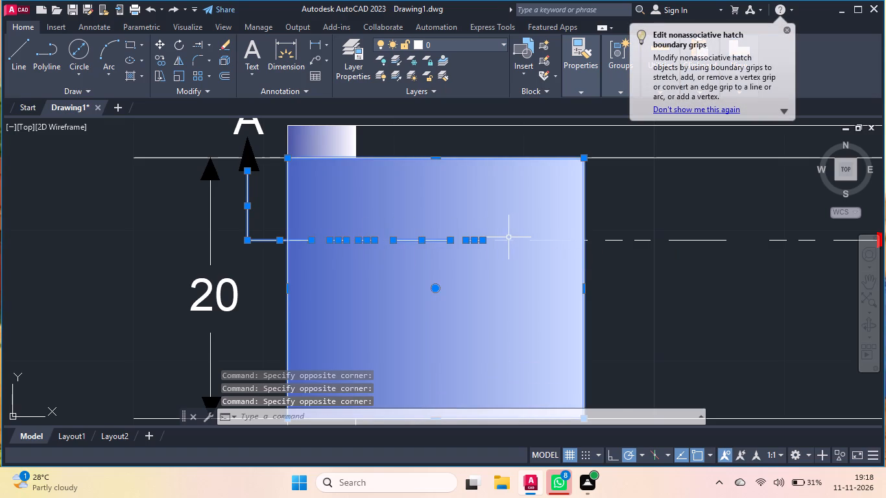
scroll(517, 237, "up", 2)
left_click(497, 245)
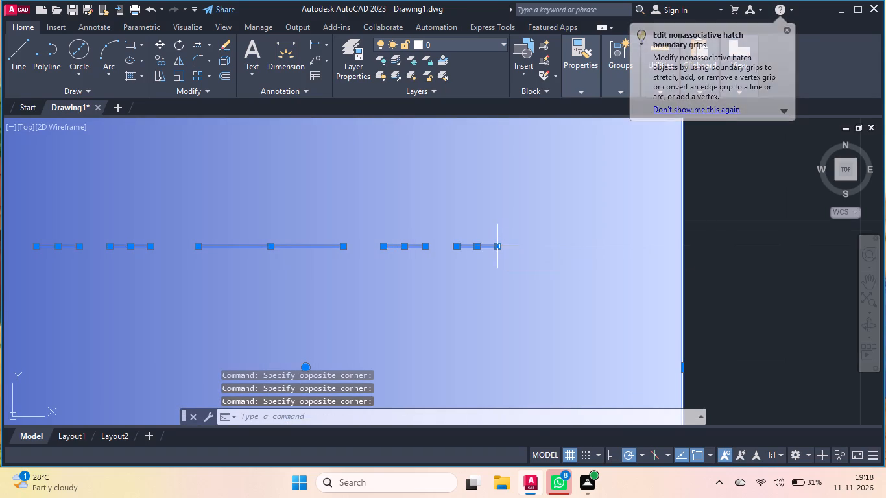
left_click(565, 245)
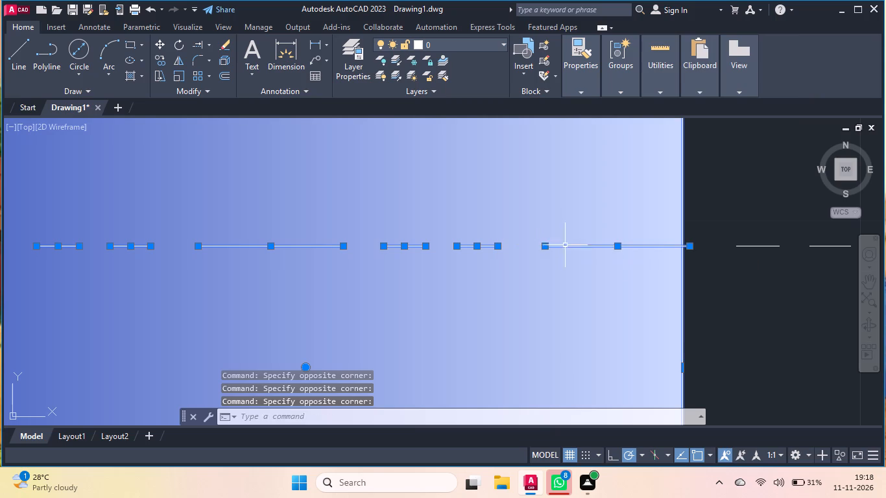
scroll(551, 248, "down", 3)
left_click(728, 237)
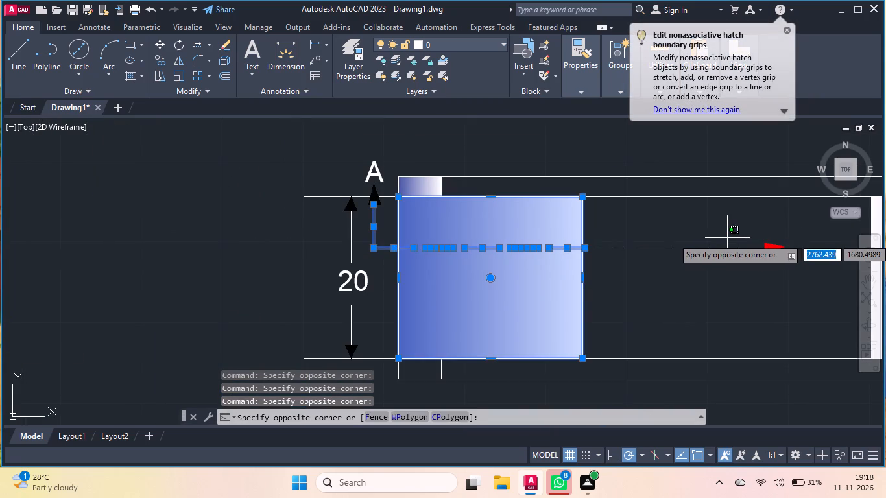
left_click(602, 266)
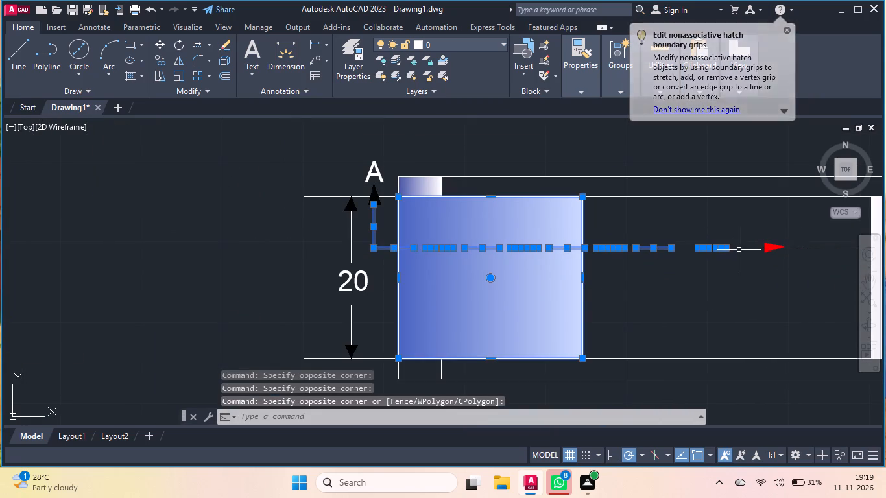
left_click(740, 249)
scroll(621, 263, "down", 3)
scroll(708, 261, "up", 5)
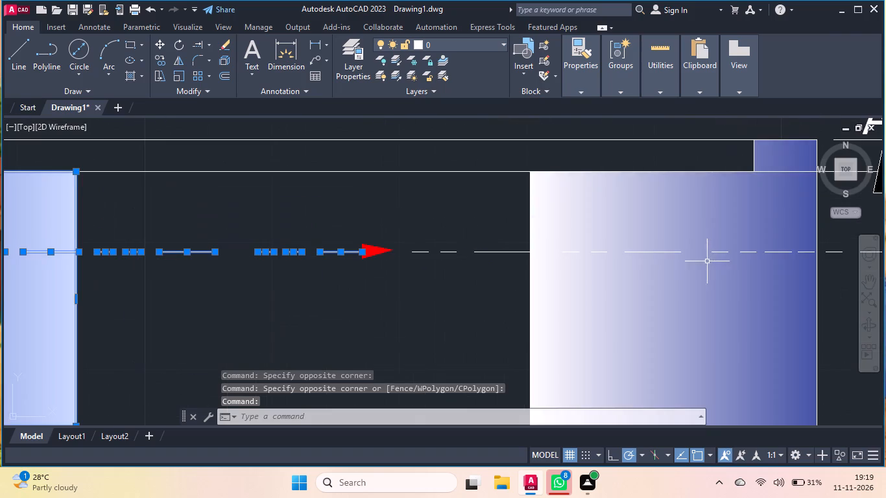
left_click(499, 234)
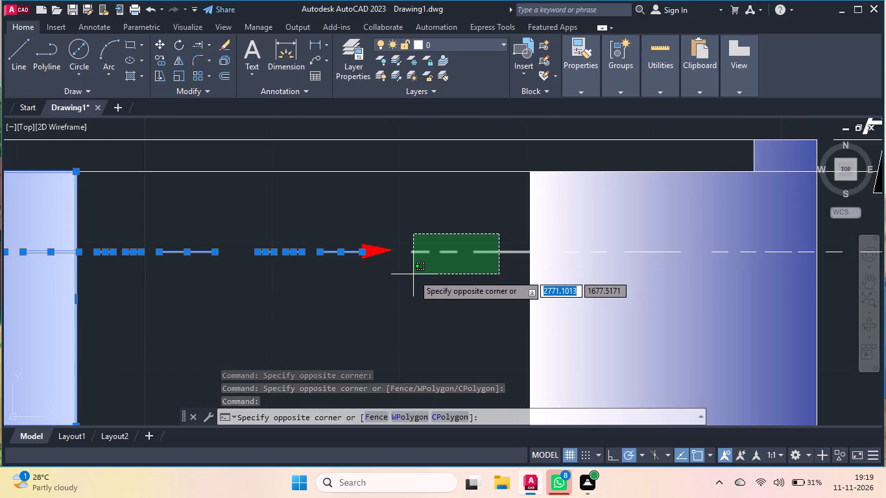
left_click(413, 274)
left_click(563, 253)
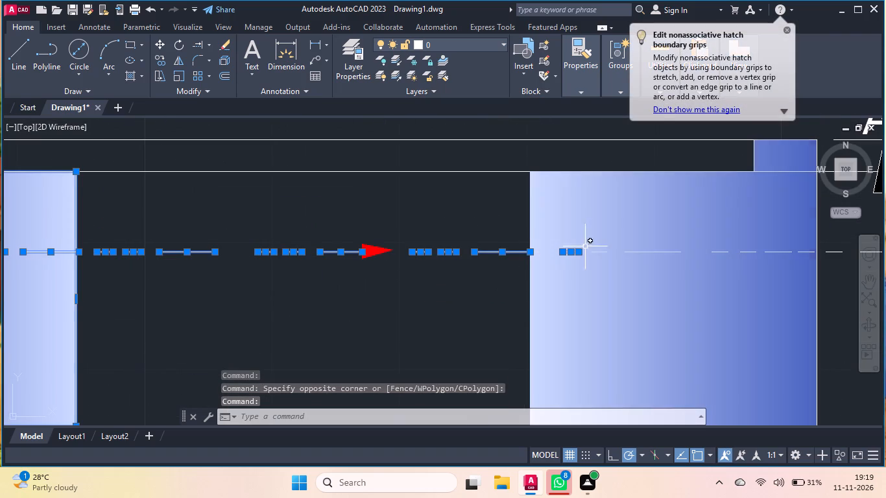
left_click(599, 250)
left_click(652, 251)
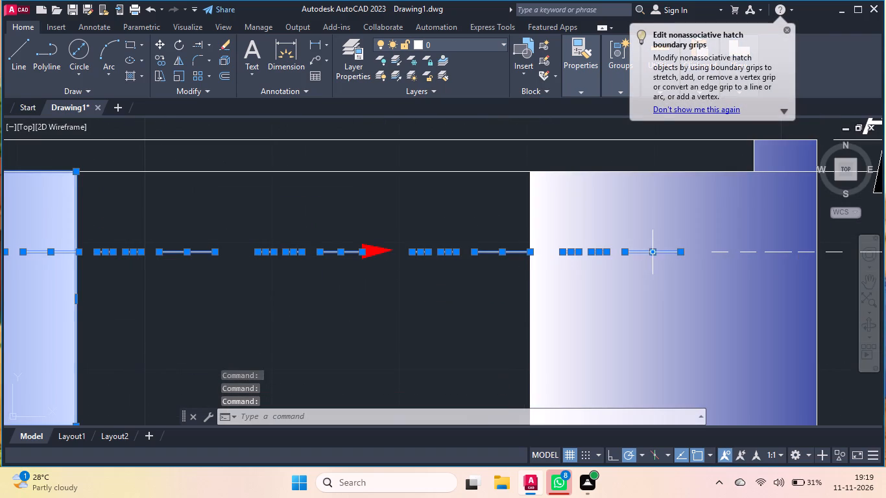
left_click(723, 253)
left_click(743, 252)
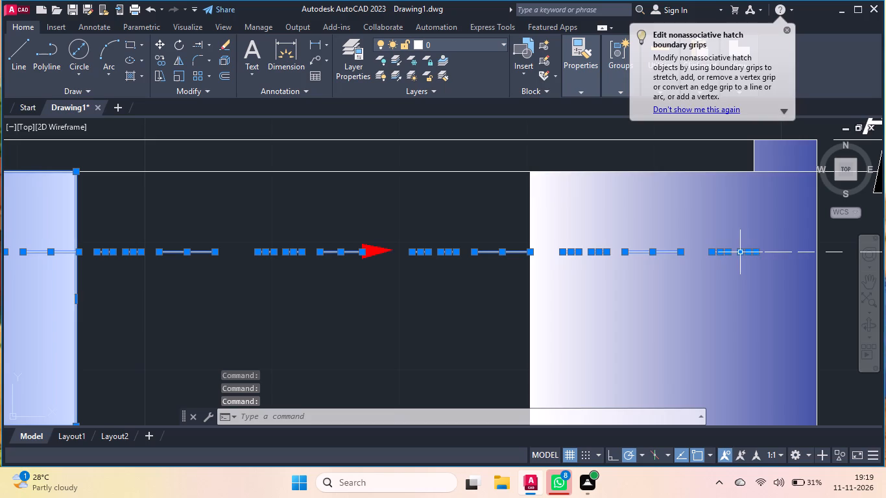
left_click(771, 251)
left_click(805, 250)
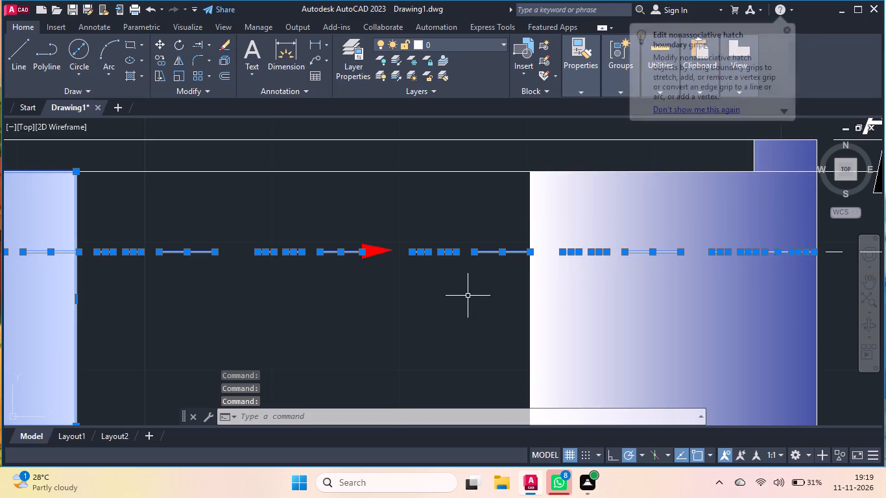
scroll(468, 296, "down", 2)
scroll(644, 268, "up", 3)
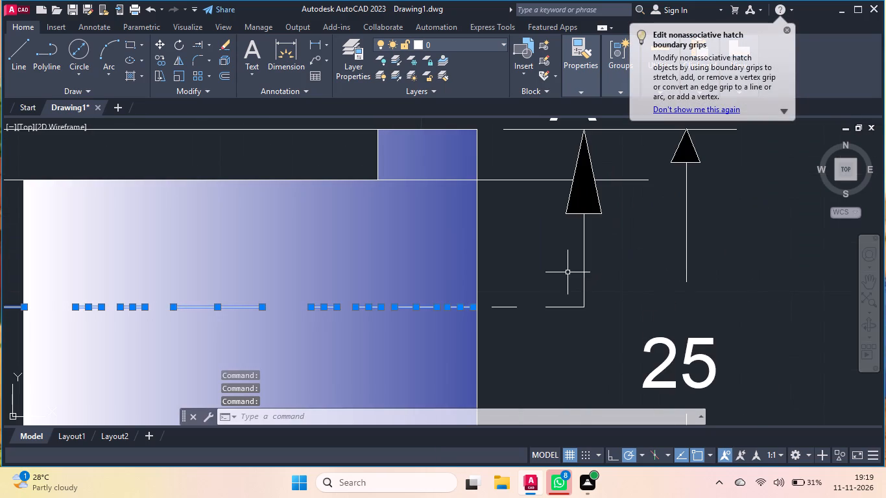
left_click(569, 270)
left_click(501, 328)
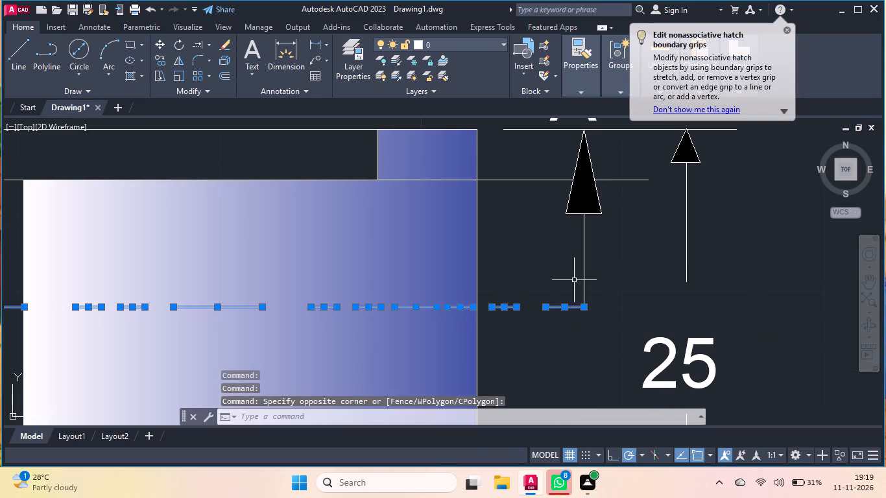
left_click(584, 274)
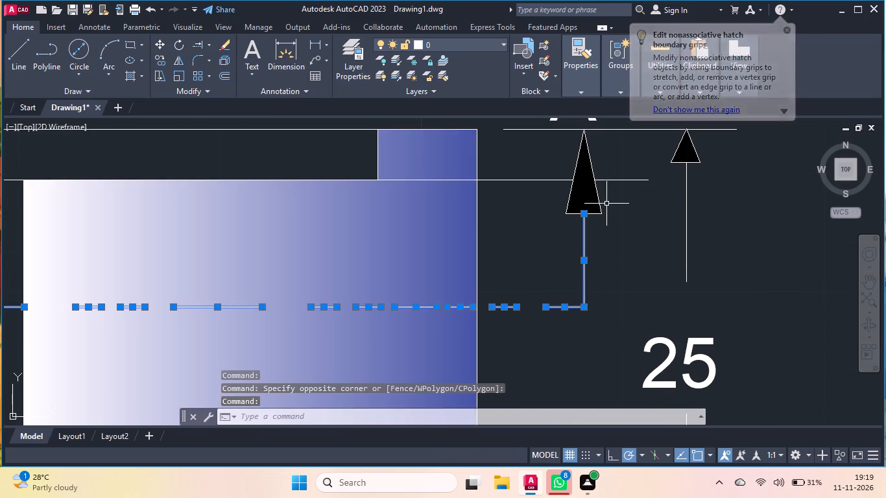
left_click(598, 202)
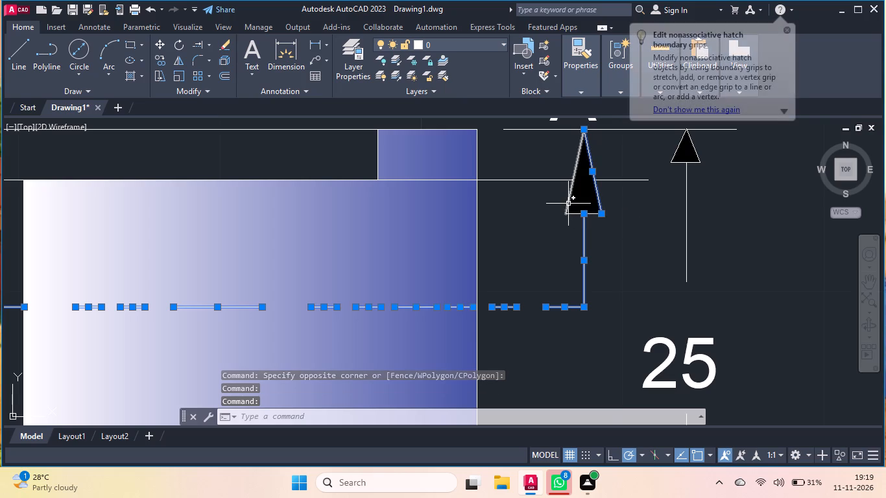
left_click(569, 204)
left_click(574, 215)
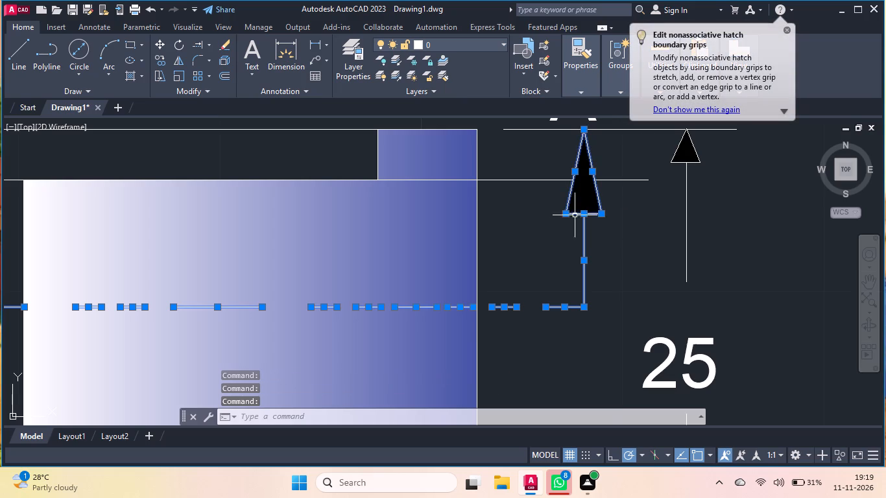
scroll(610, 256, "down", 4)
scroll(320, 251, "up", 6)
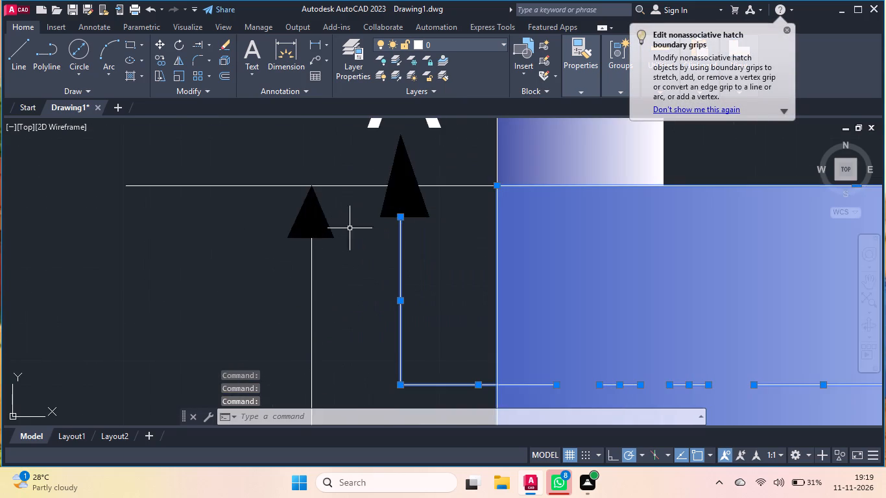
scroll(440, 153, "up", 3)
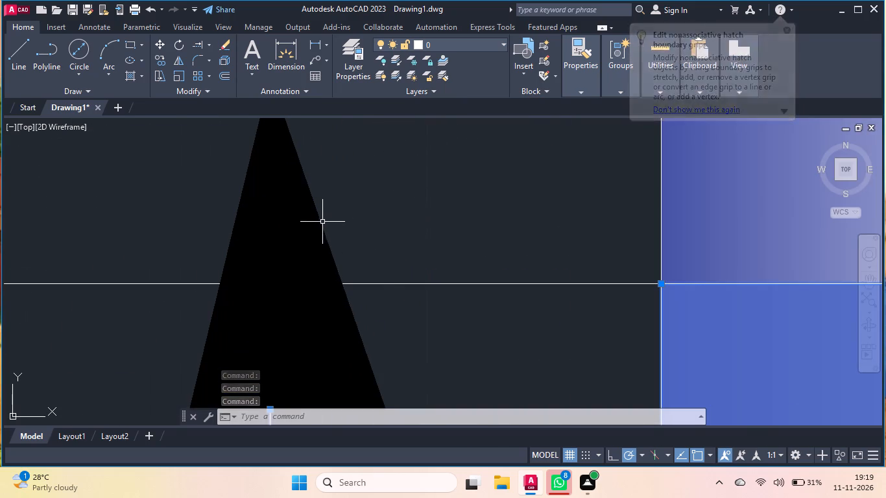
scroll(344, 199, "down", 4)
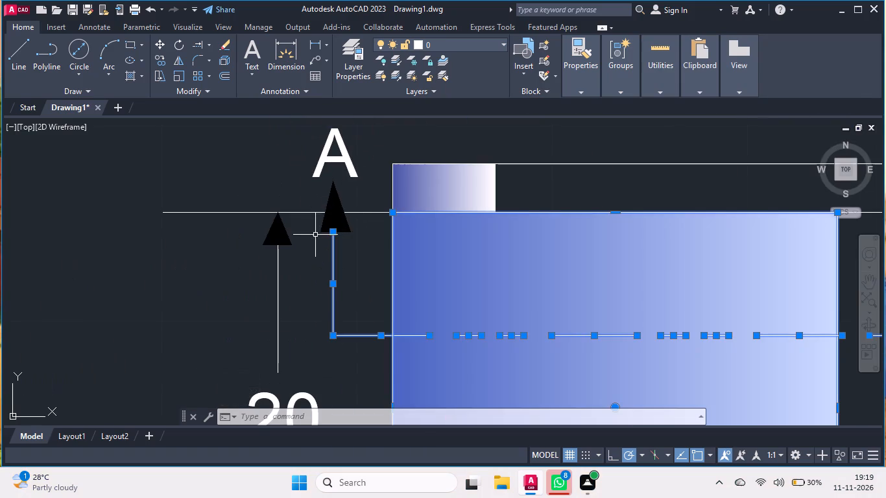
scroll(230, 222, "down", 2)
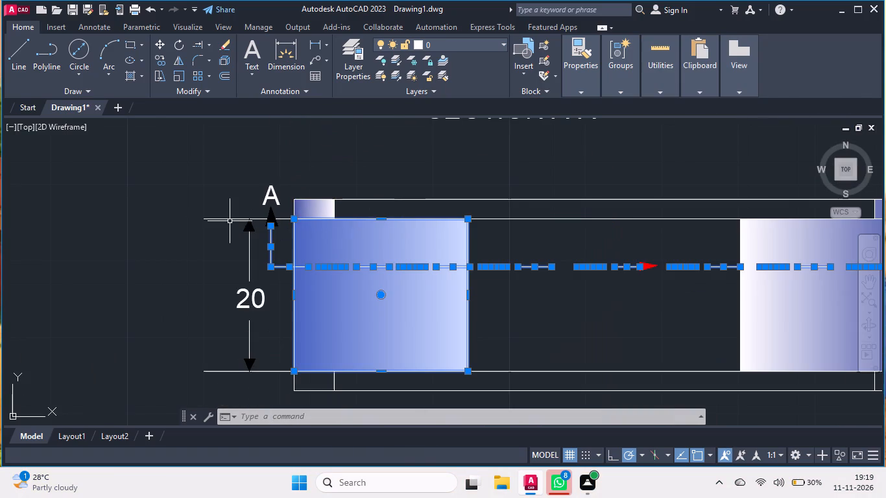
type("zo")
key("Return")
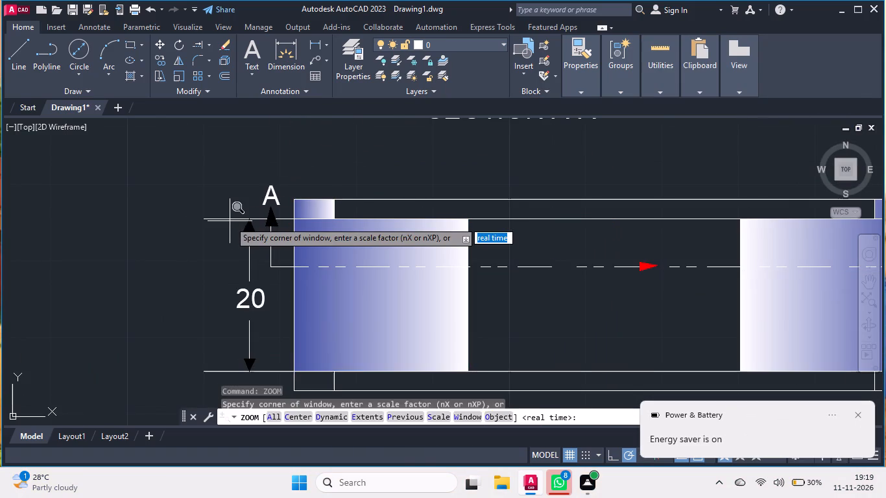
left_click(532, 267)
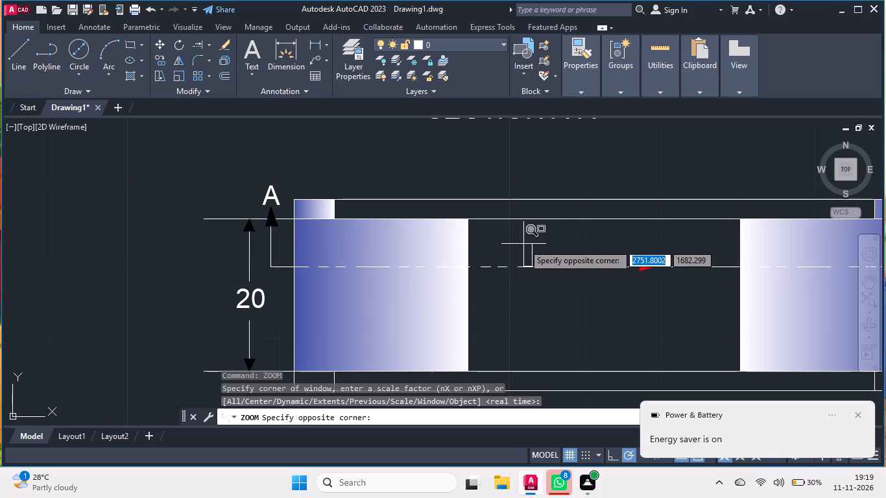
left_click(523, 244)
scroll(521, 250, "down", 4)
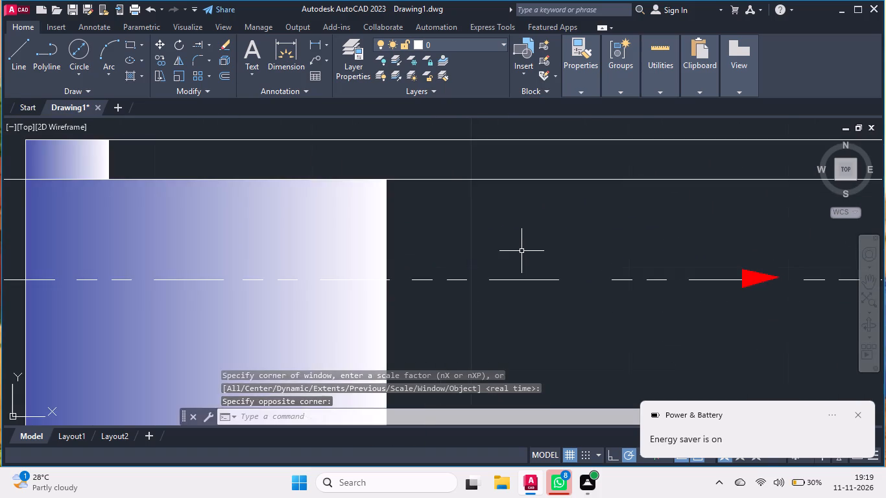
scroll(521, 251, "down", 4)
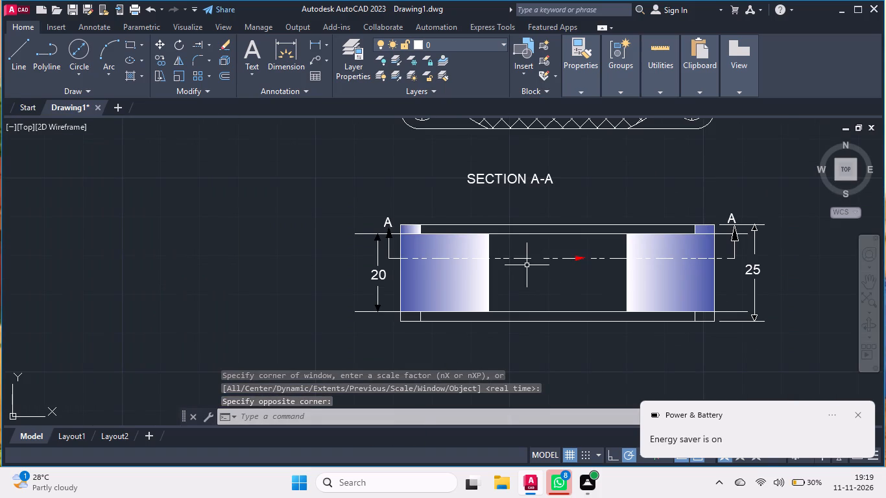
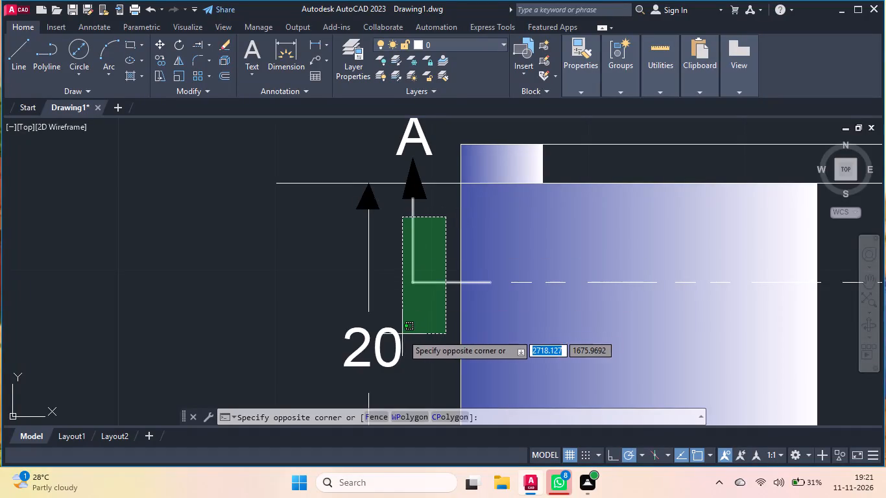
Copy the dashed A-A section line, with both end legs and the arrowhead outline at the 25 dimension's end, into empty space beside the section view.
left_click(401, 320)
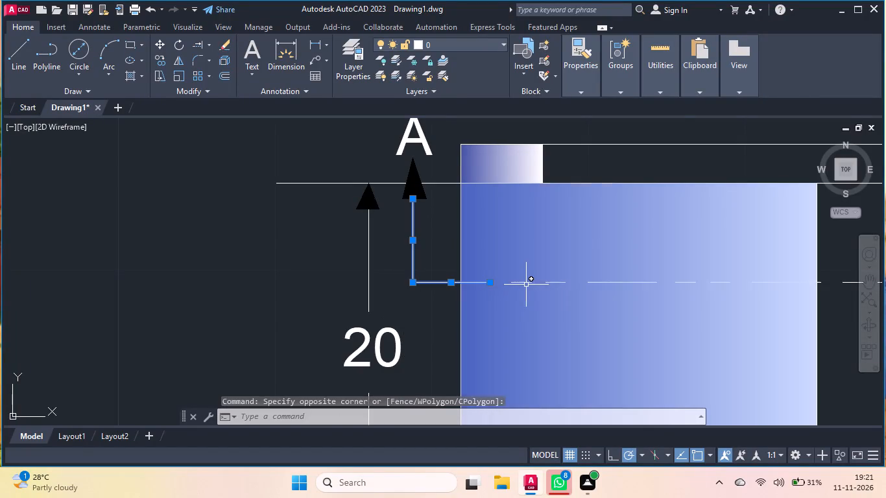
left_click(526, 283)
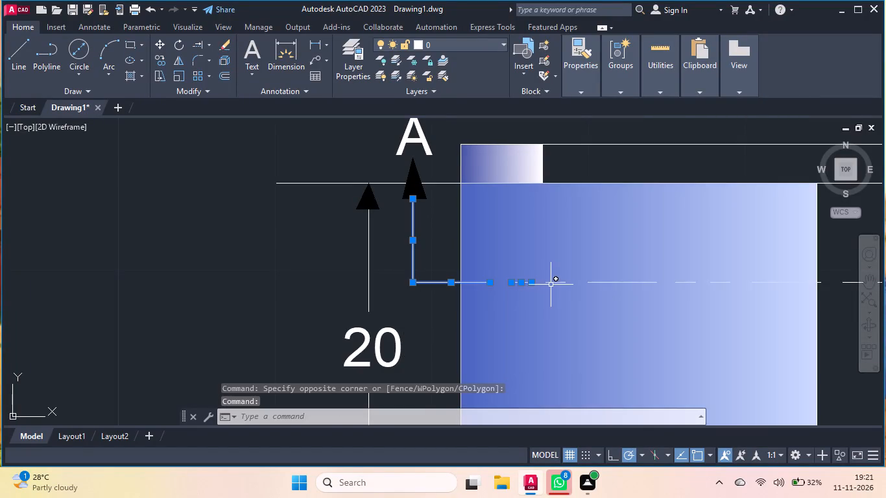
left_click(552, 283)
left_click(605, 281)
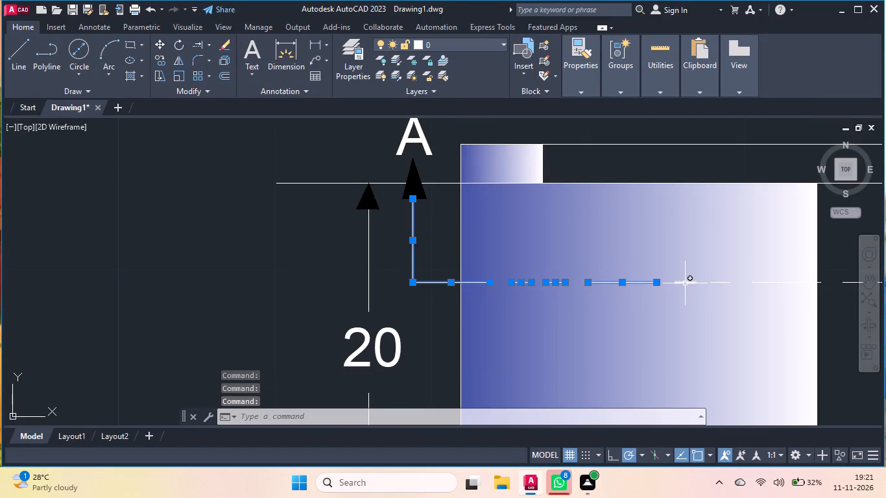
left_click(685, 283)
left_click(728, 282)
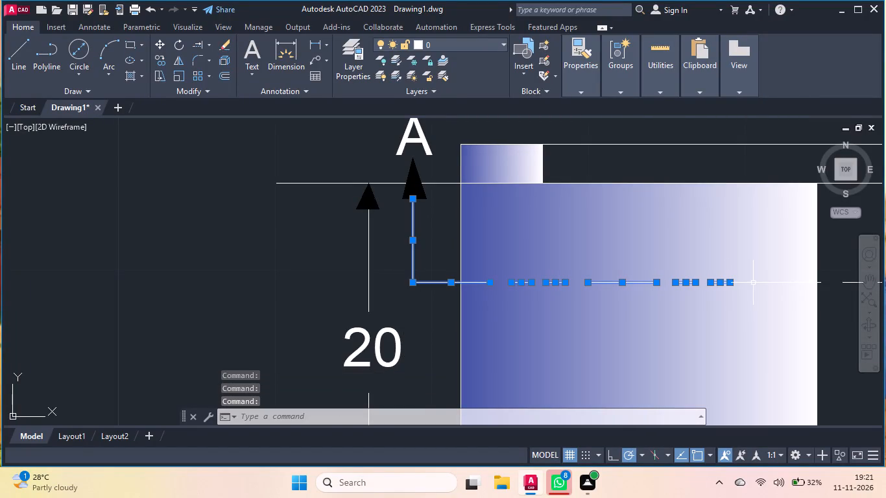
left_click(754, 282)
scroll(560, 290, "down", 3)
scroll(667, 293, "up", 3)
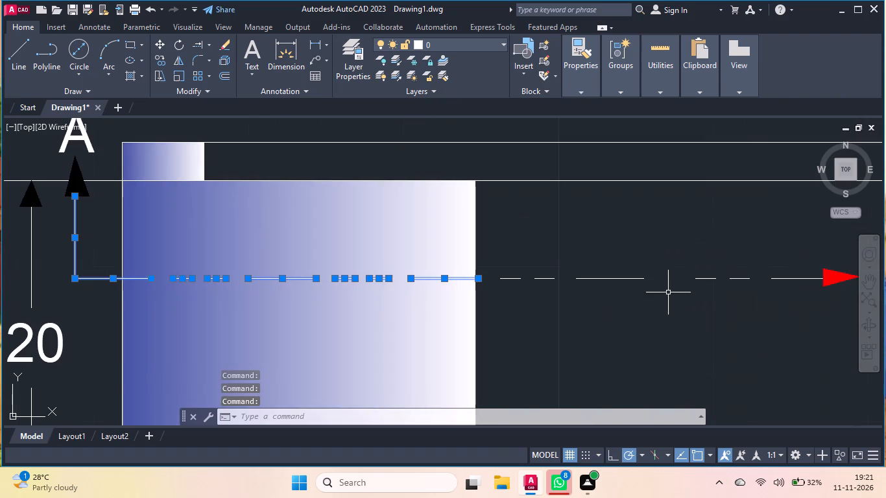
left_click(785, 235)
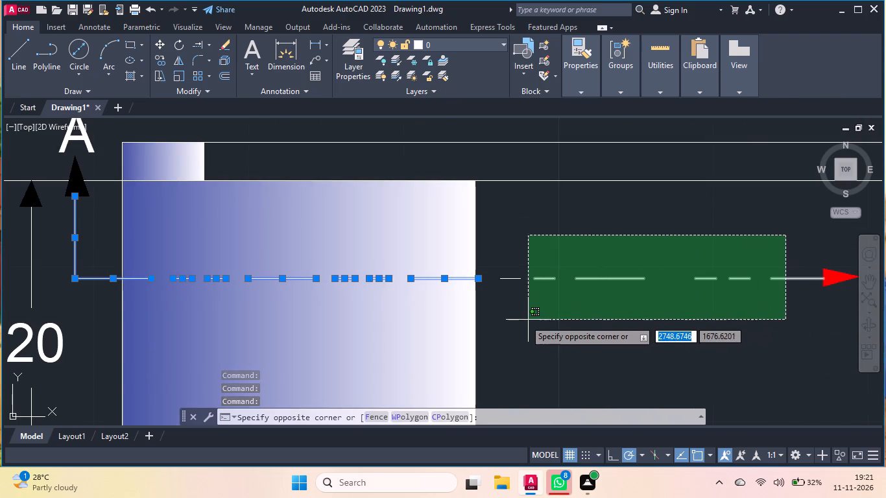
left_click(494, 316)
scroll(414, 311, "down", 3)
scroll(569, 316, "up", 1)
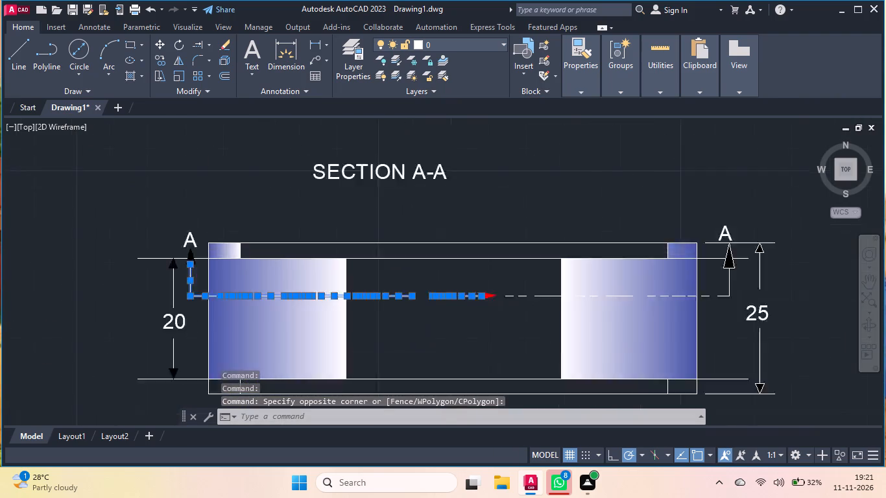
scroll(569, 316, "up", 2)
left_click(523, 241)
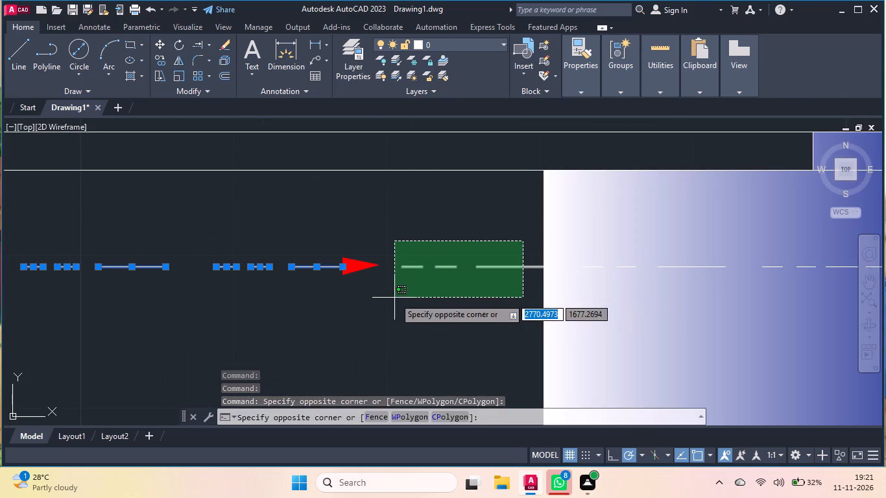
left_click(394, 298)
left_click(592, 266)
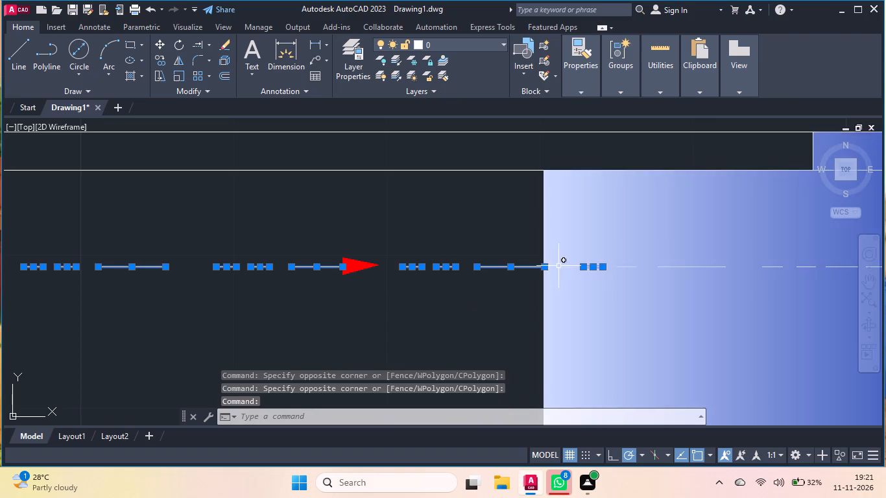
left_click(630, 267)
left_click(662, 268)
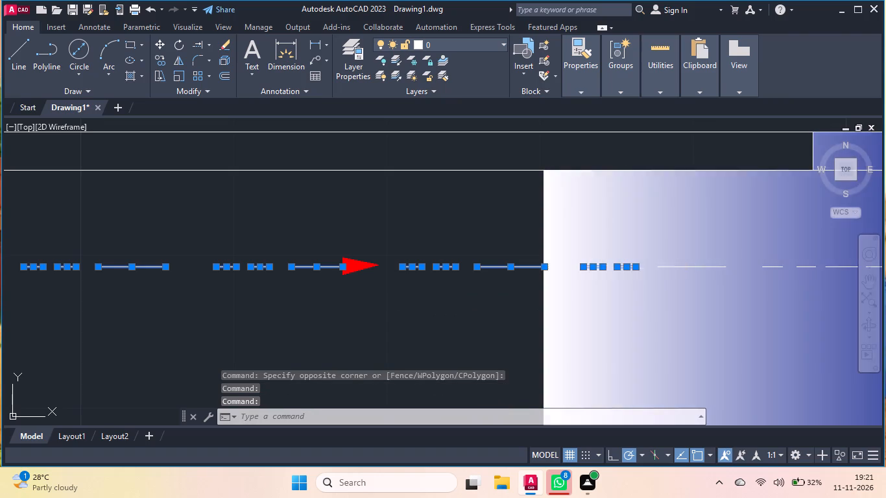
scroll(444, 276, "down", 2)
scroll(594, 274, "up", 3)
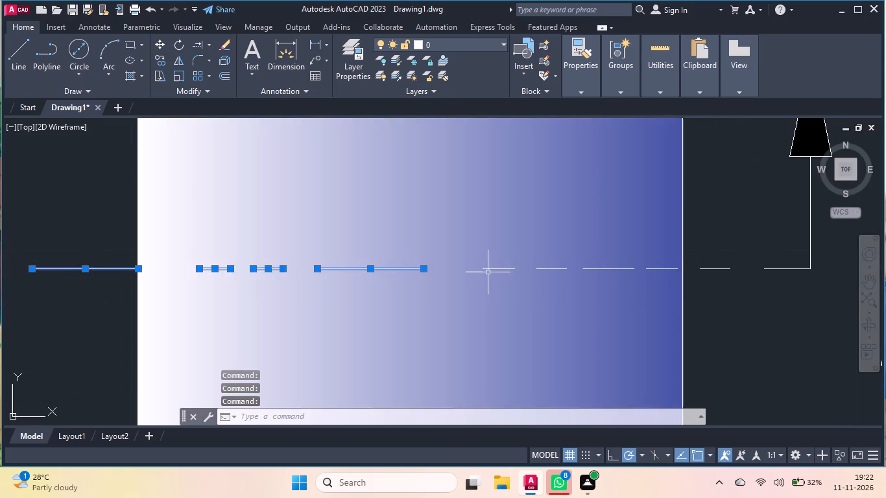
left_click(485, 268)
left_click(545, 268)
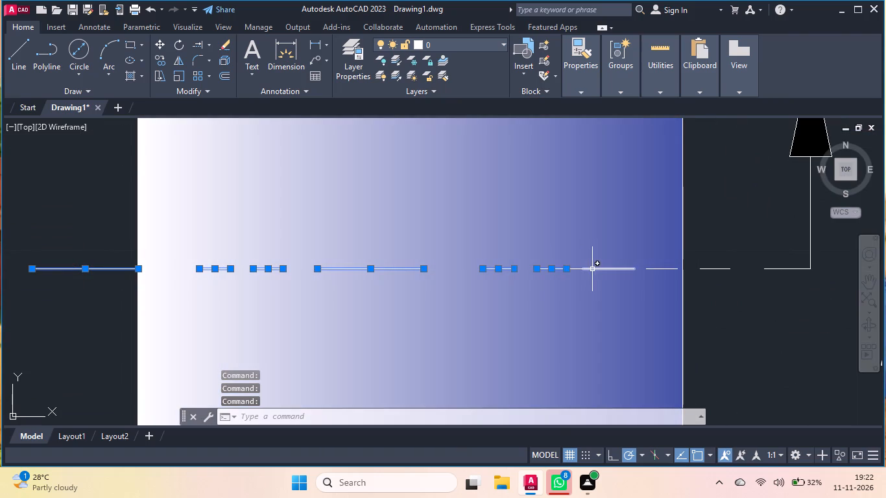
left_click(592, 269)
left_click(671, 269)
left_click(707, 269)
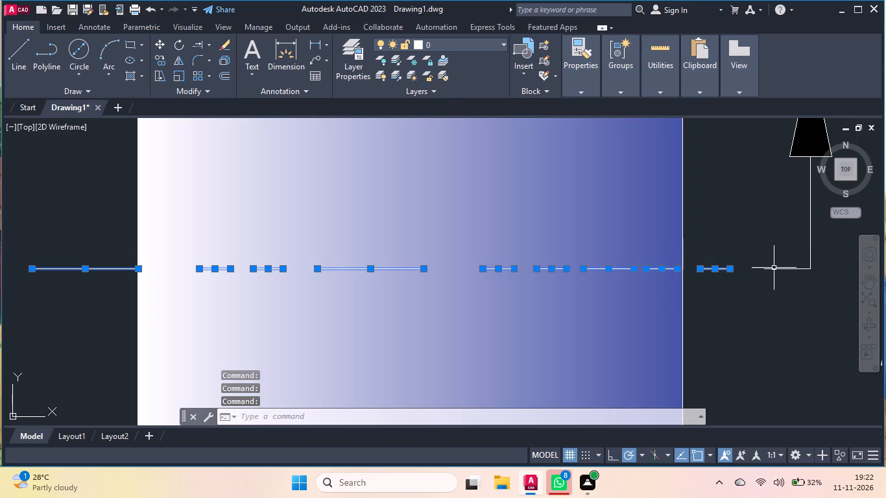
left_click(776, 268)
left_click(810, 245)
scroll(776, 263, "down", 2)
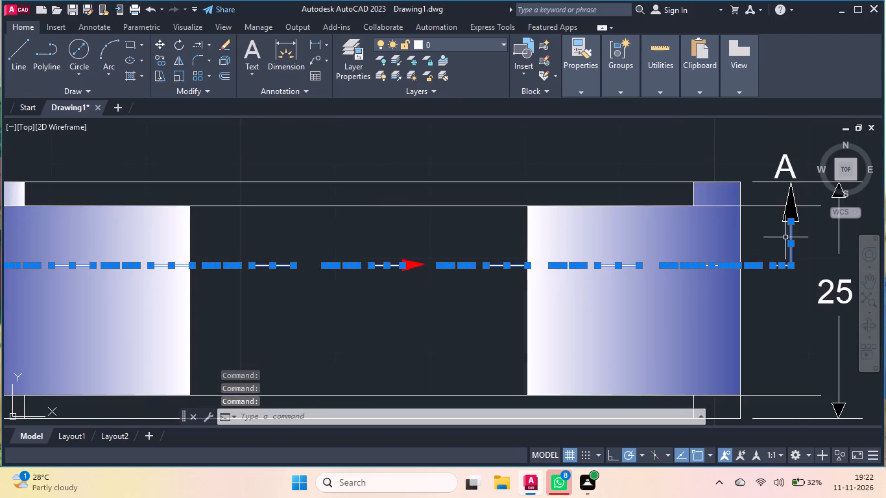
scroll(802, 211, "up", 4)
left_click(739, 214)
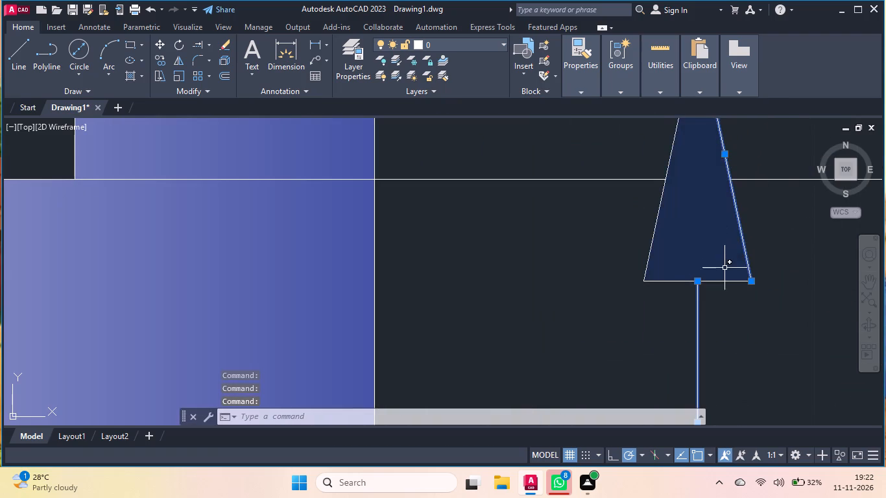
left_click(723, 281)
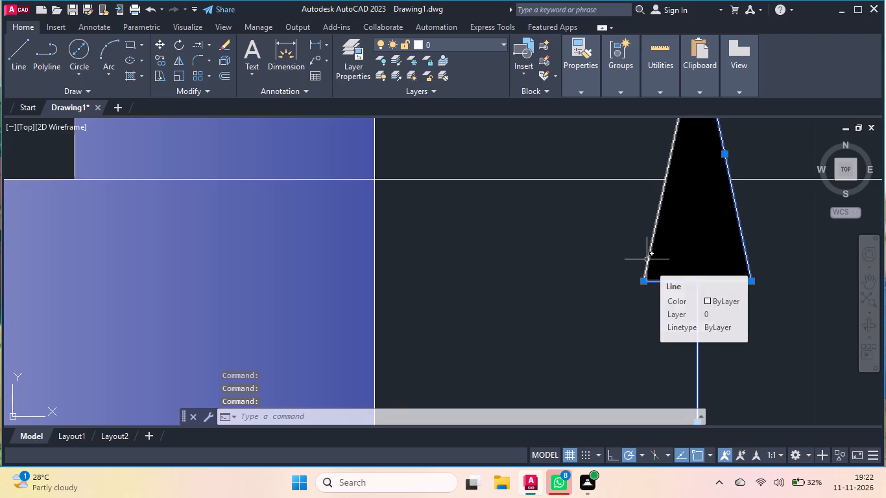
left_click(647, 259)
scroll(501, 298, "down", 3)
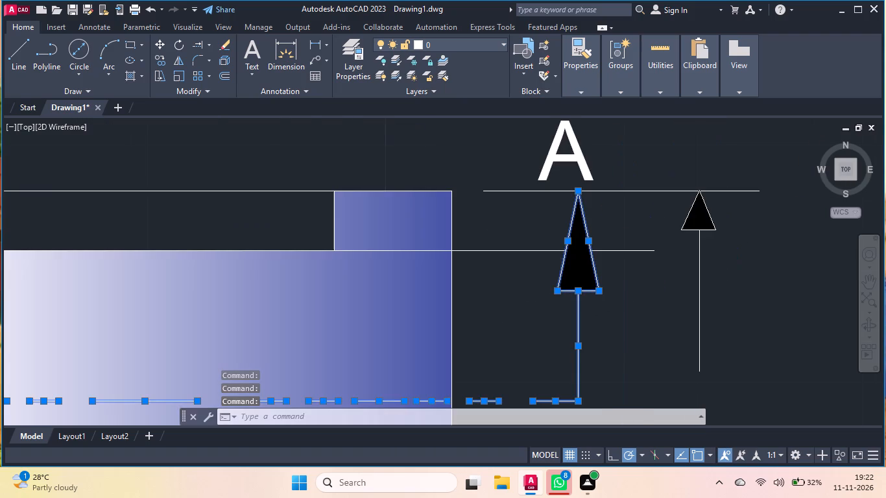
key("c")
key("o")
key("Return")
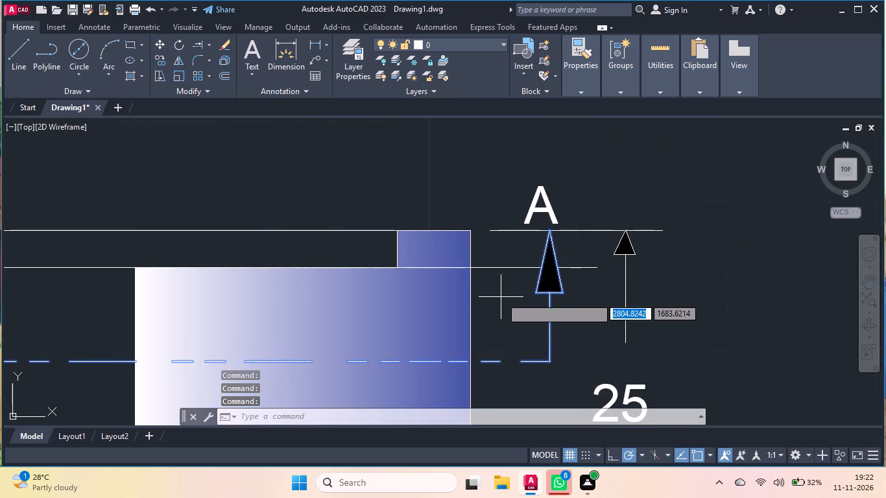
left_click(496, 360)
scroll(466, 227, "down", 4)
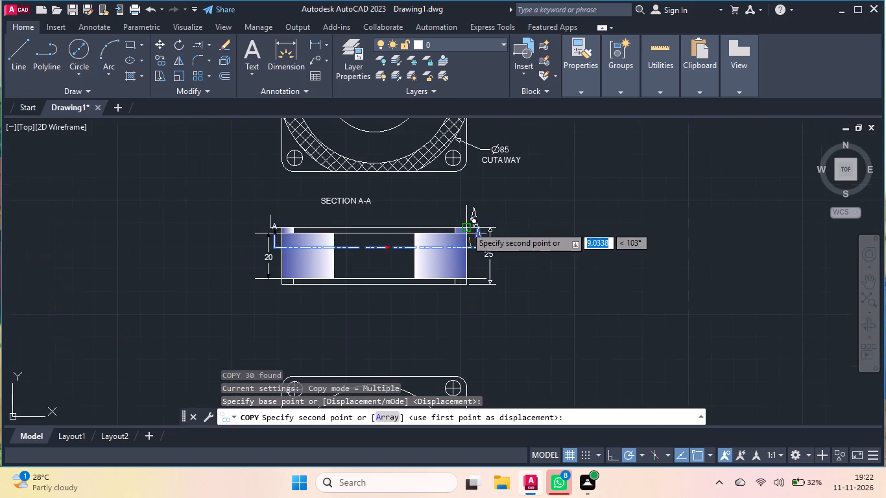
left_click(756, 315)
key("space")
type("b")
key("space")
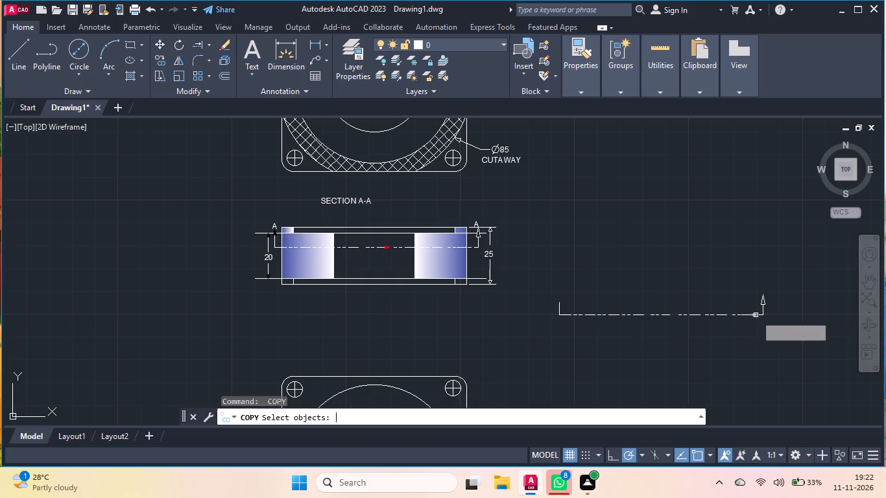
key("space")
Rotate the copied section line a quarter turn counterclockwise about its arrow tip so it runs vertically.
left_click(771, 274)
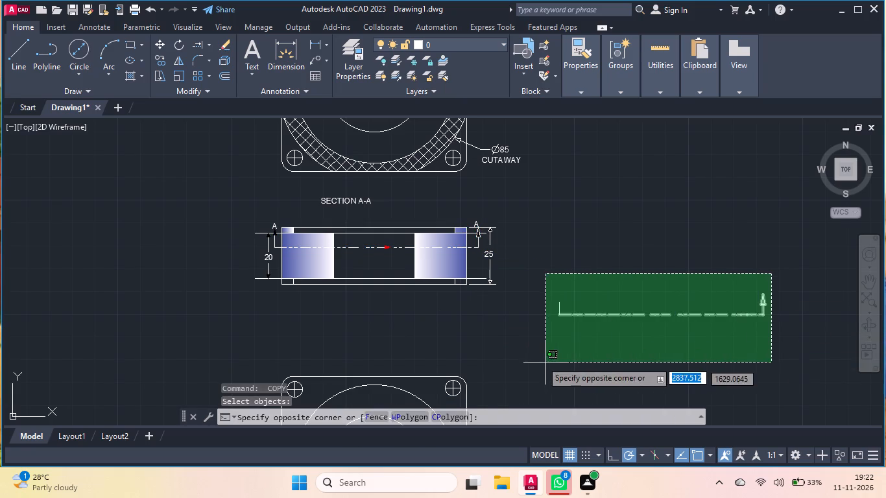
left_click(530, 358)
key("r")
key("o")
key("Return")
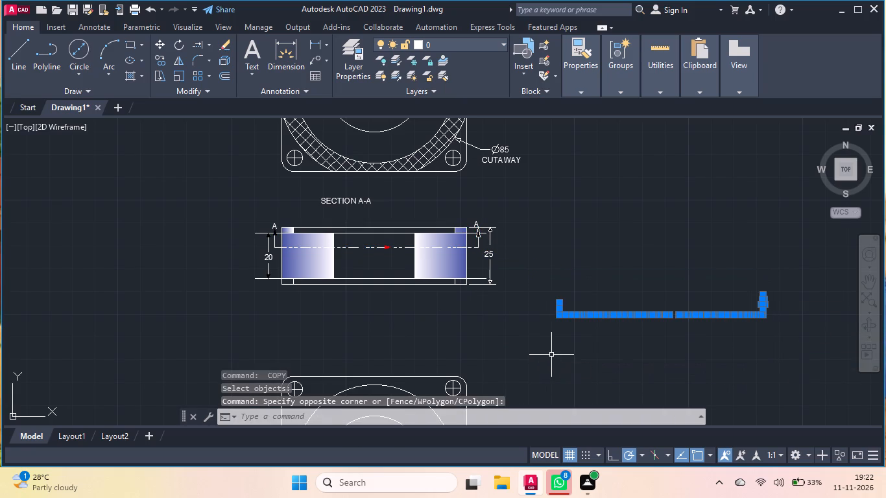
left_click(765, 295)
left_click(768, 244)
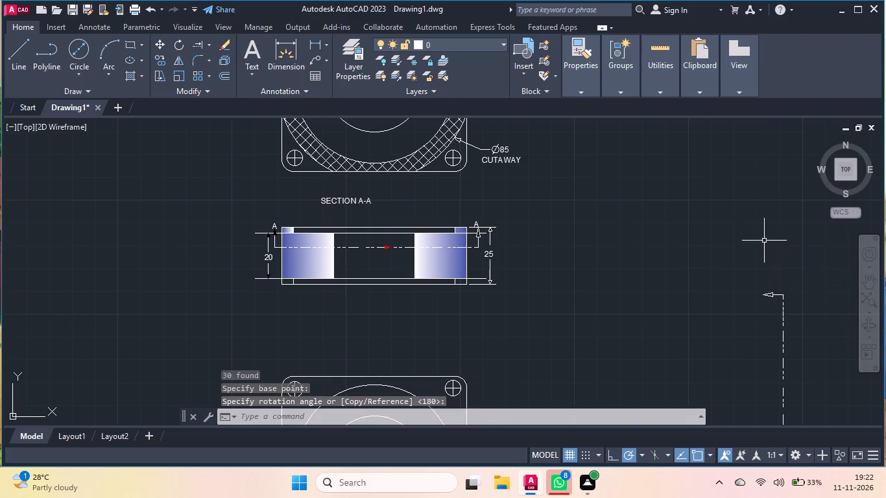
Move the vertical section line from its midpoint onto the centre of the circles in the unhatched plate view below the section.
scroll(763, 241, "down", 2)
left_click(791, 224)
left_click(757, 381)
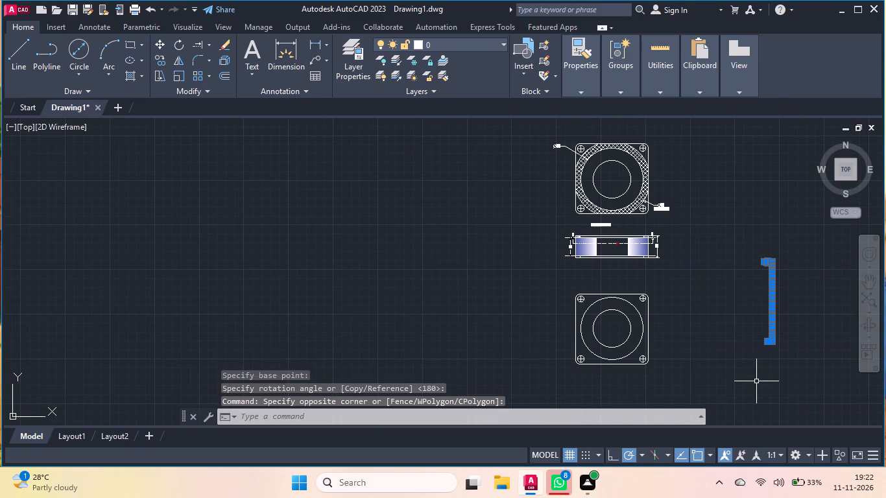
key("m")
key("Return")
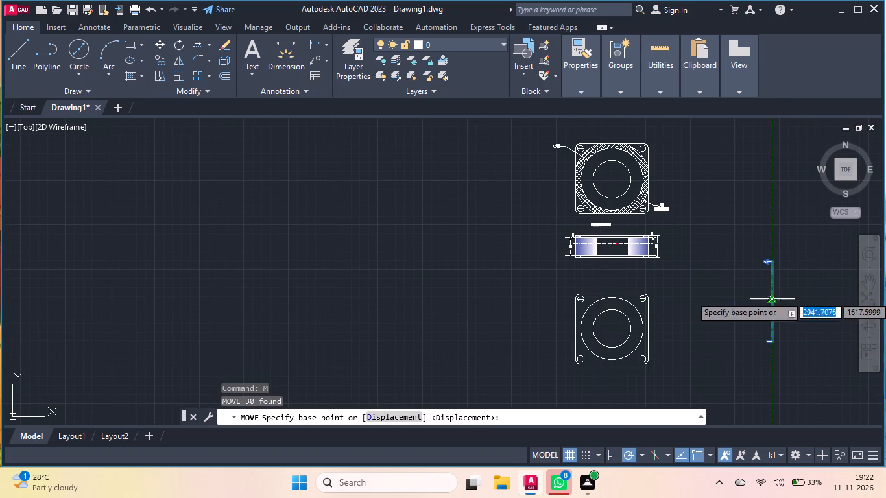
left_click(770, 298)
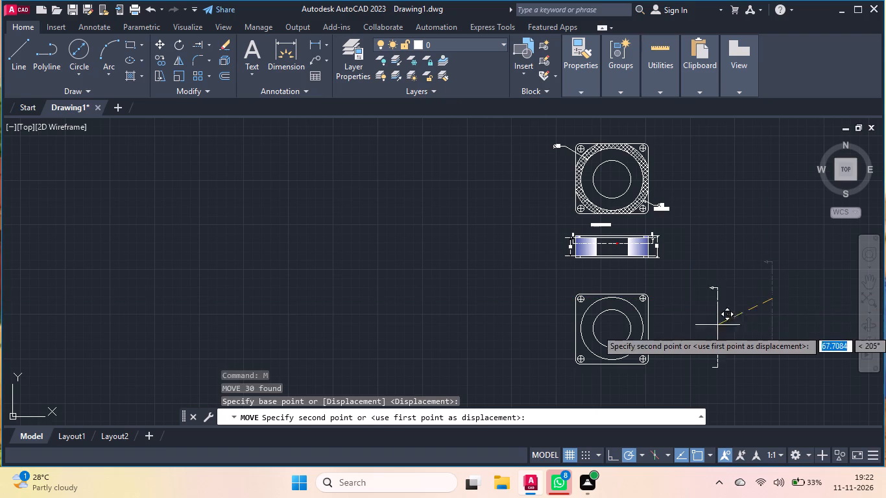
double_click(614, 328)
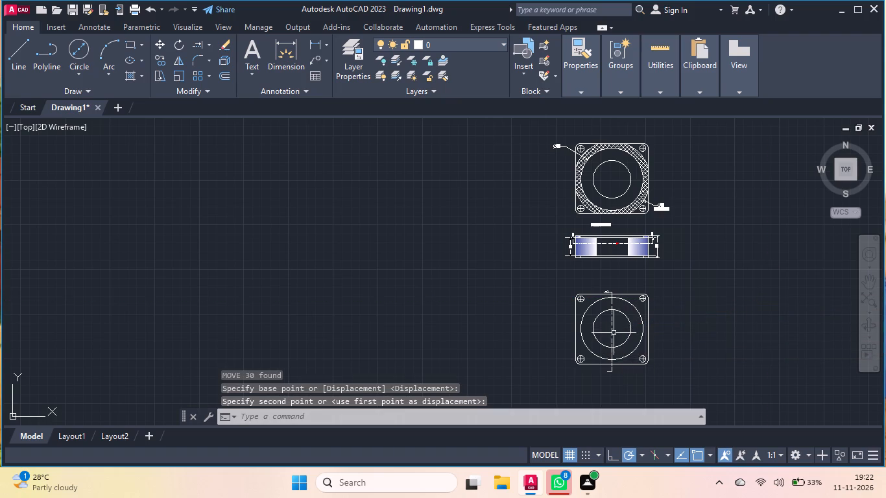
Move the arrowhead and its short horizontal leg straight up, farther above the plate's top edge.
scroll(593, 413, "up", 7)
scroll(616, 365, "down", 2)
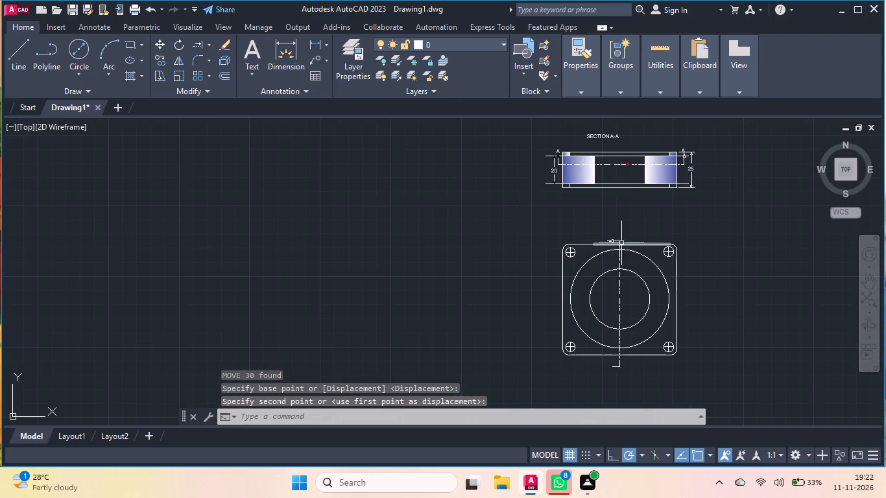
scroll(621, 243, "up", 3)
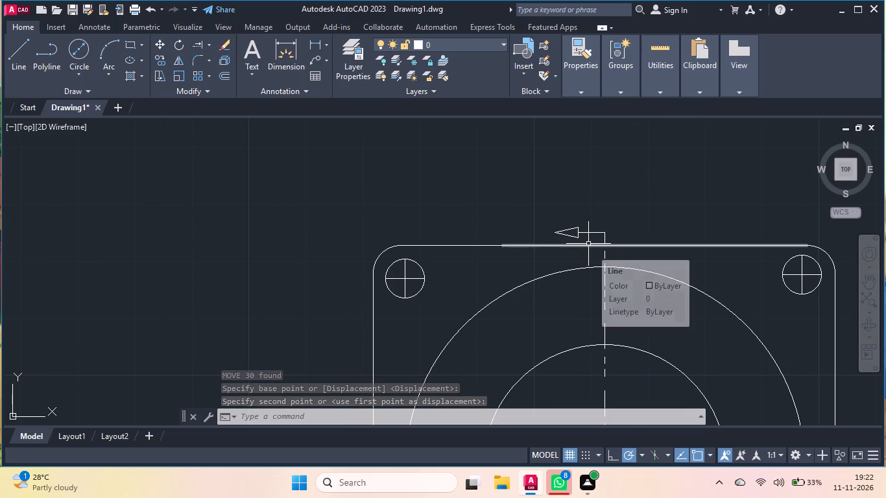
scroll(584, 244, "up", 3)
left_click(591, 163)
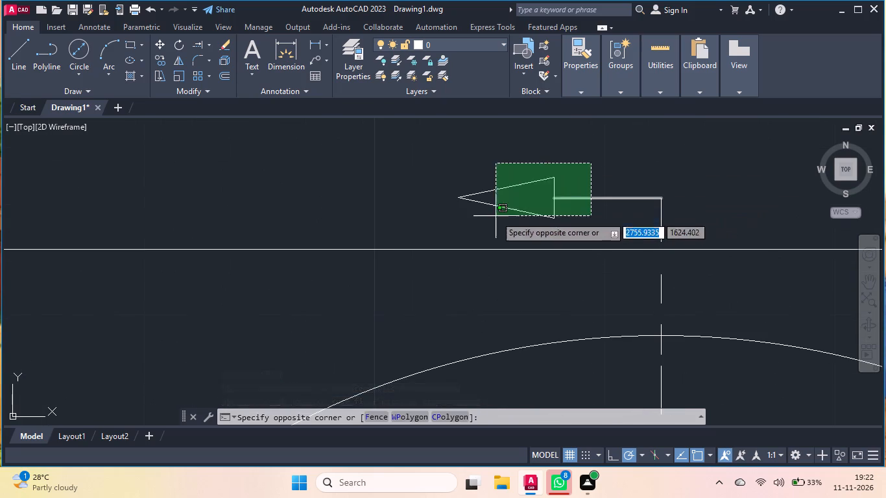
left_click(462, 217)
key("m")
key("Return")
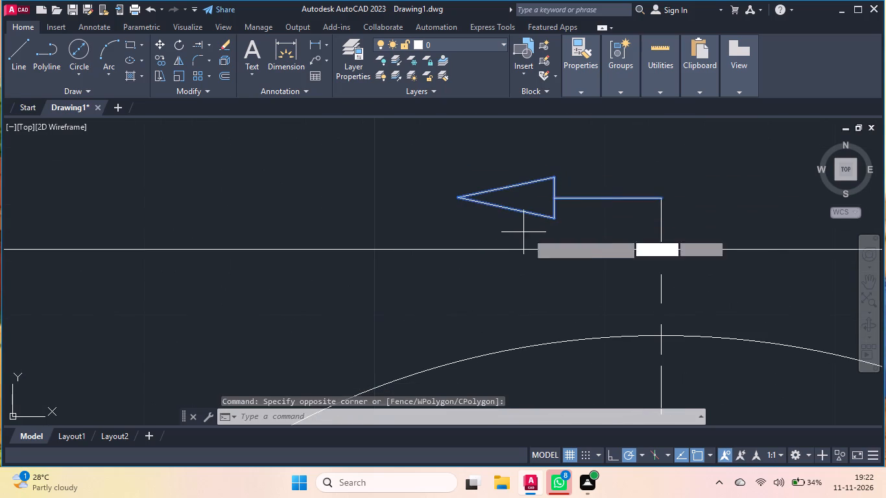
left_click(662, 201)
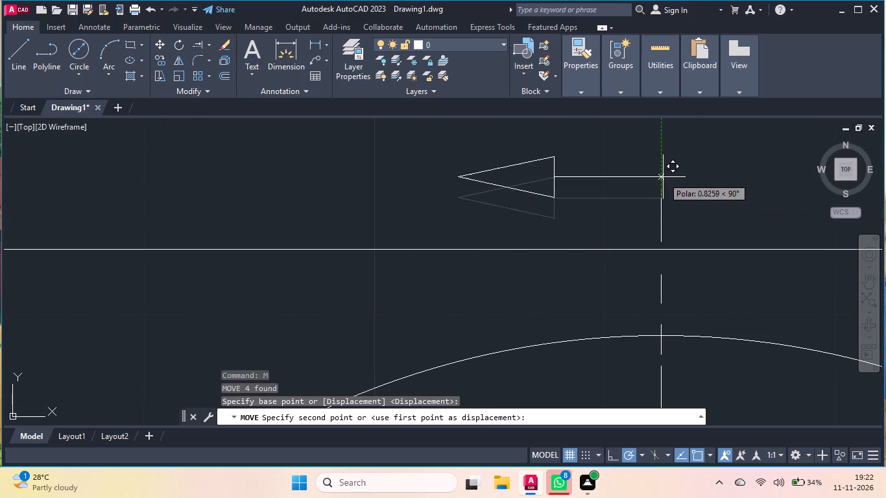
triple_click(662, 163)
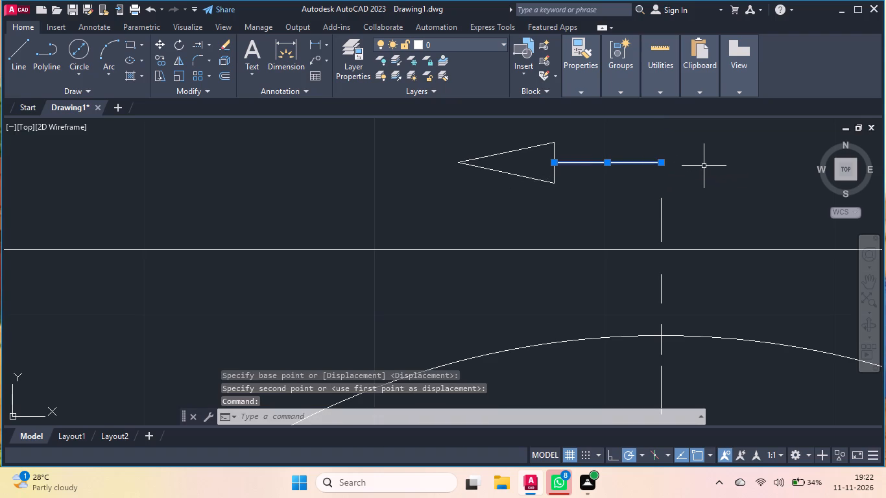
Draw a short vertical line down from the end of the raised arrow's leg, in line with the dashed section line.
key("l")
key("Return")
double_click(658, 164)
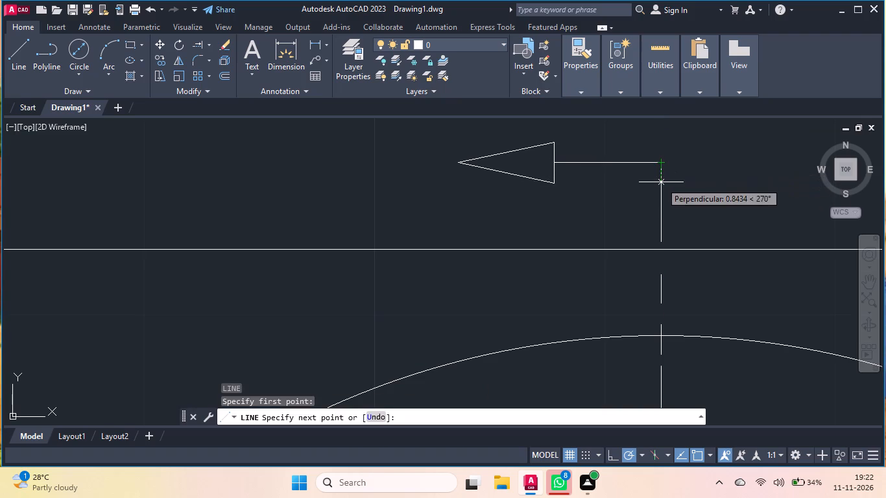
left_click(661, 182)
key("Return")
Copy the arrowhead and its horizontal leg about 93 units straight down, just below the section line's lower end.
scroll(640, 202, "down", 3)
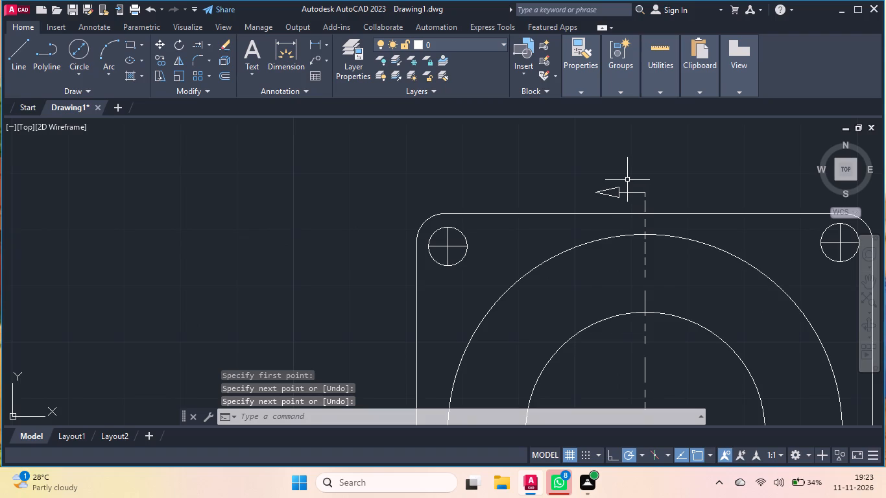
left_click(627, 178)
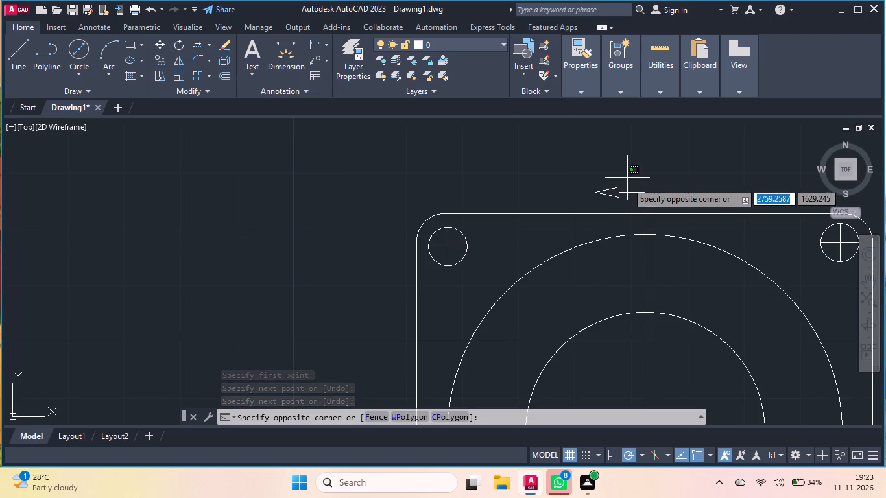
left_click(601, 200)
type("co")
key("Return")
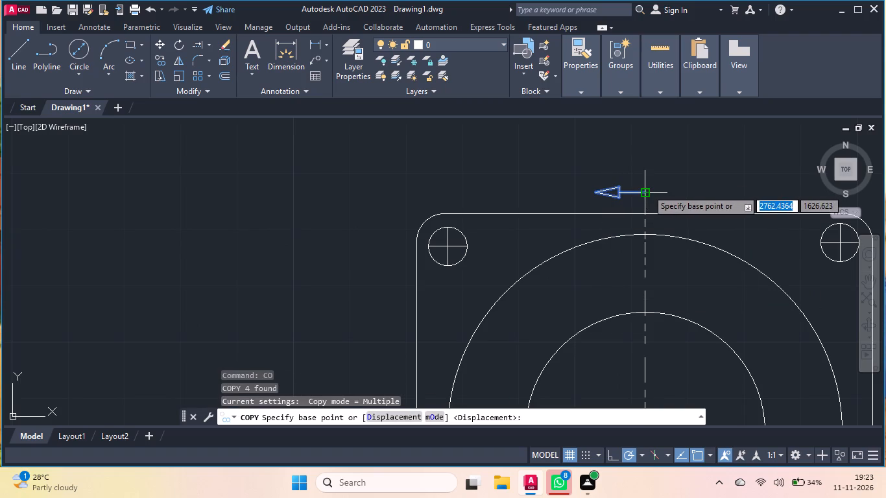
left_click(647, 189)
scroll(641, 156, "down", 4)
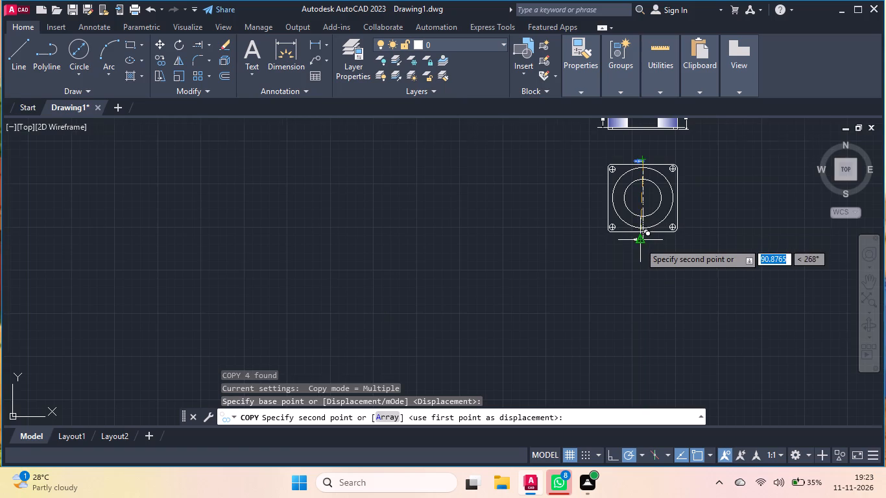
scroll(640, 243, "up", 5)
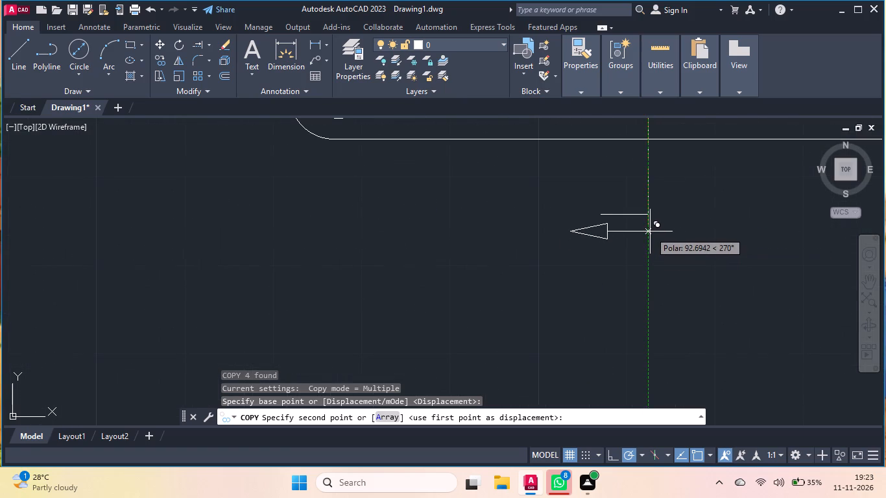
double_click(649, 233)
key("Return")
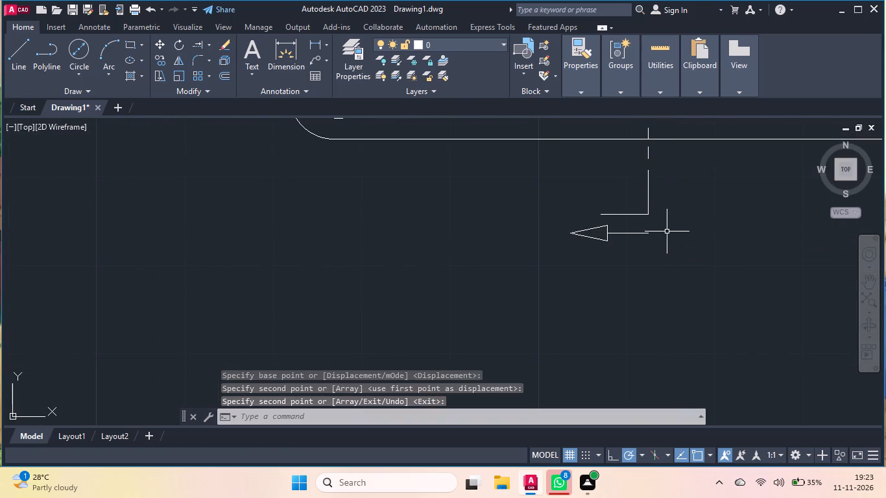
Delete the old horizontal leg at the lower end of the section line, just above the copied arrow.
left_click(636, 215)
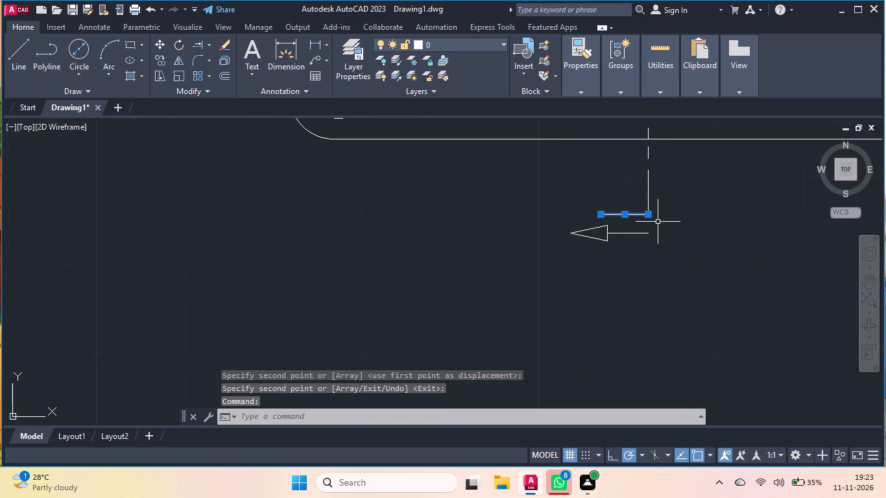
key("Delete")
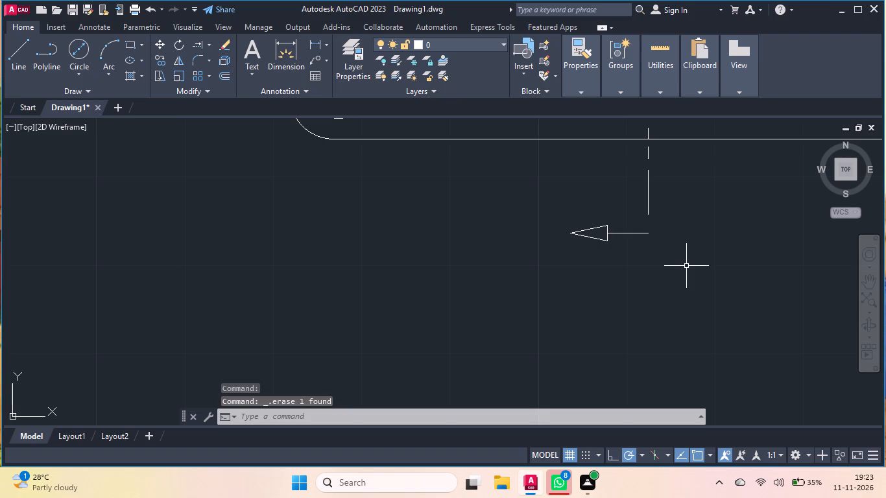
Replace the section line's lowest dash with a vertical line from the copied leg's end up to that dash's midpoint.
key("l")
key("Return")
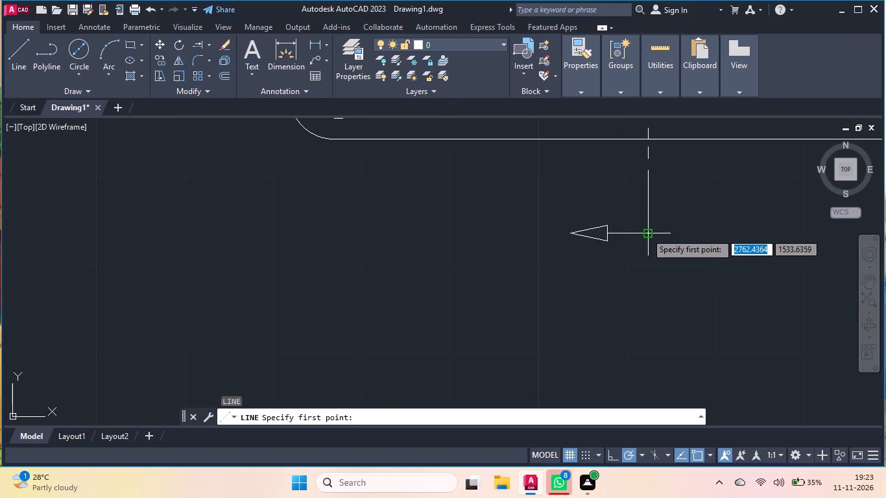
left_click(646, 233)
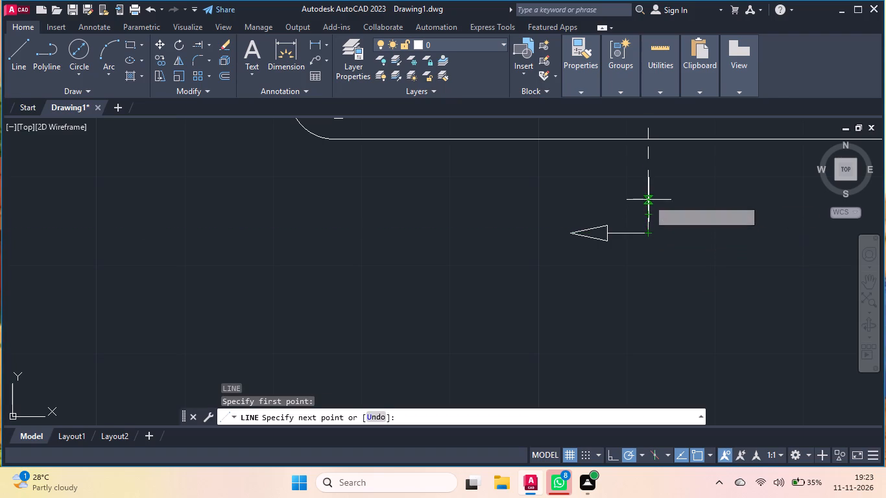
left_click(649, 196)
key("Return")
left_click(648, 176)
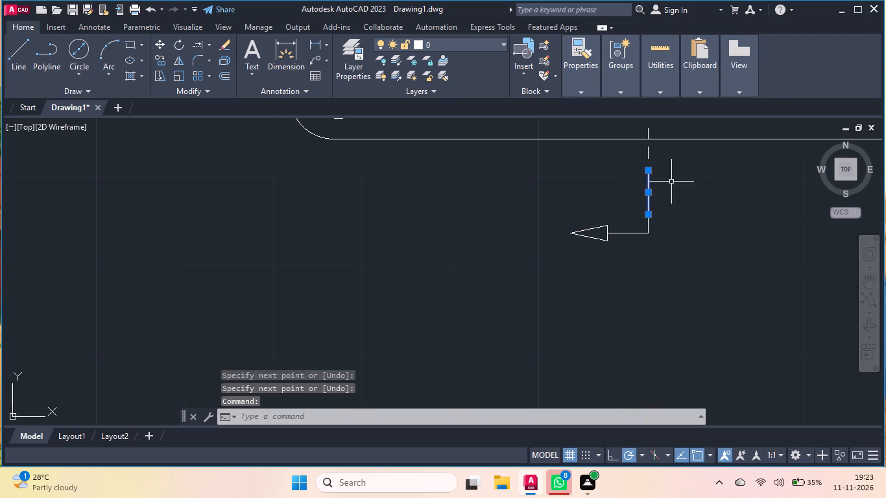
key("Delete")
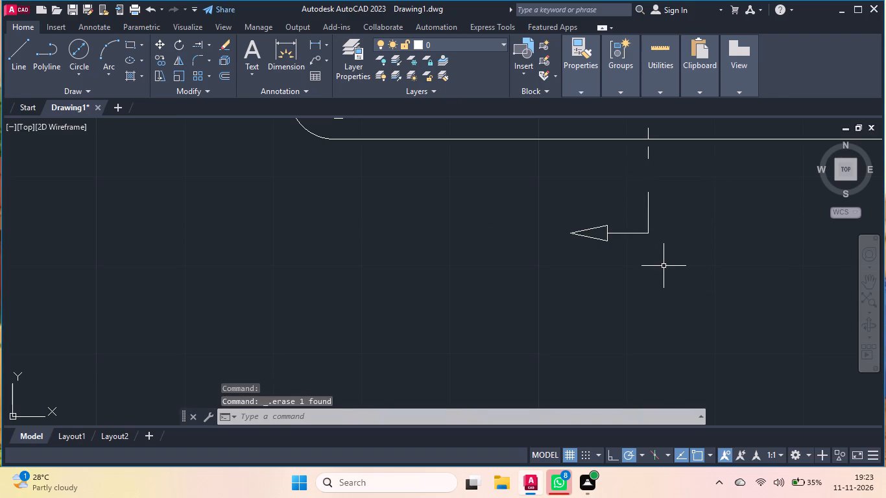
Fill the lower and upper section arrowheads with a Solid hatch in colour 0,0,0.
scroll(664, 270, "down", 4)
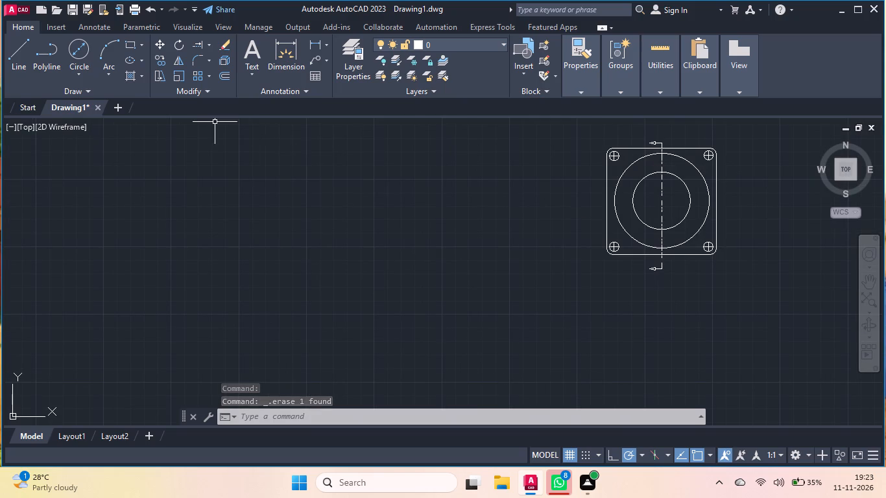
left_click(128, 75)
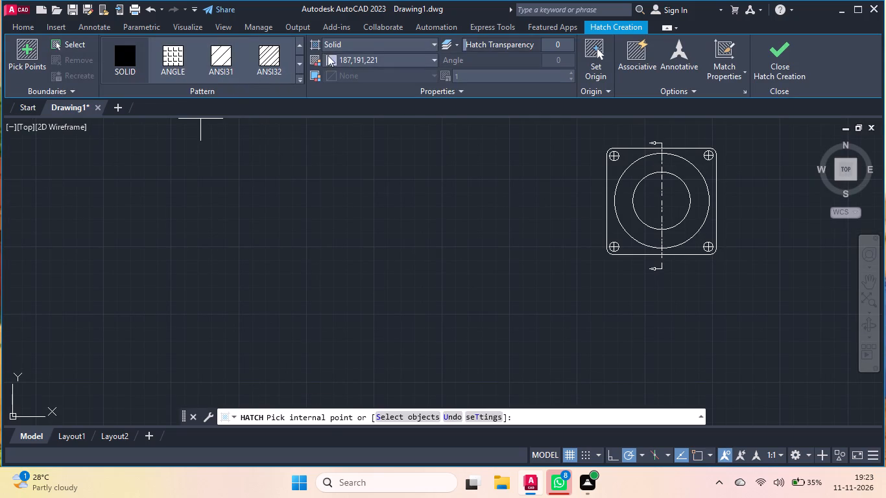
double_click(357, 42)
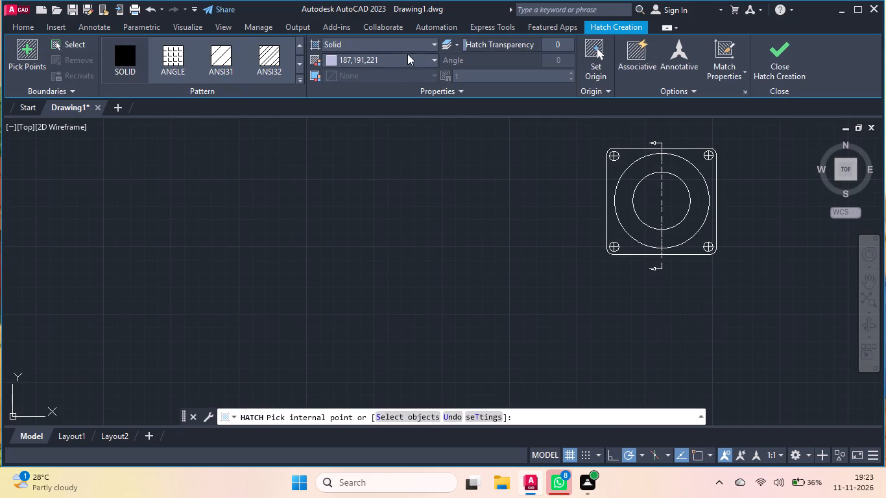
left_click(408, 53)
left_click(334, 112)
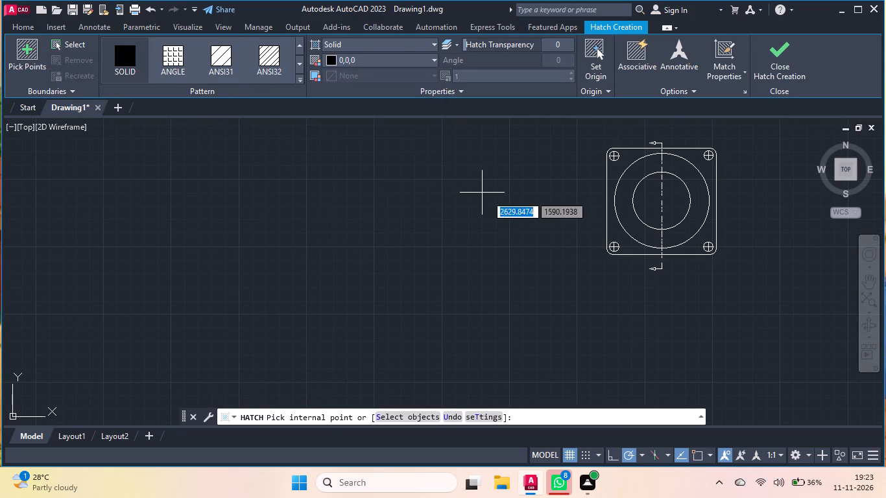
scroll(653, 272, "up", 4)
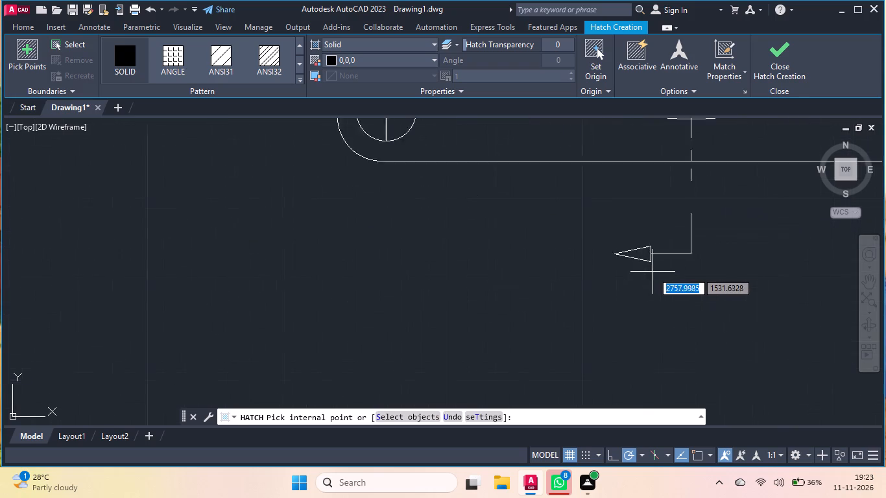
scroll(653, 272, "up", 1)
left_click(625, 241)
scroll(624, 307, "down", 5)
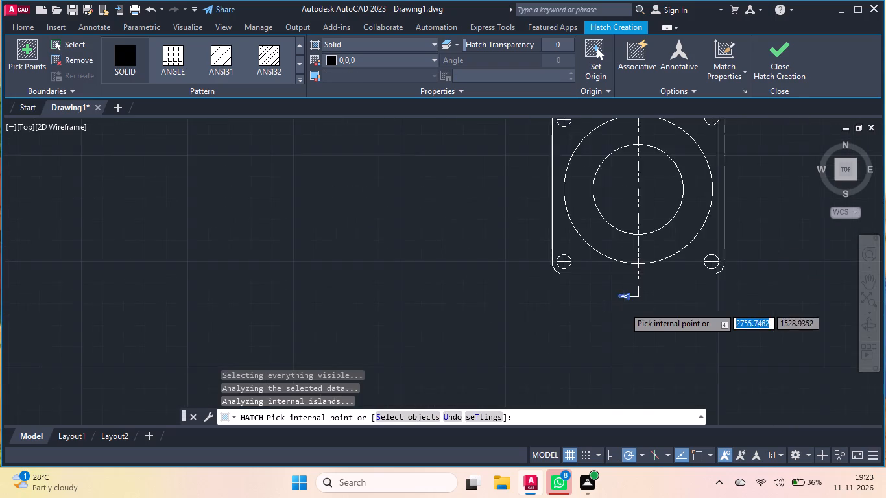
scroll(636, 172, "up", 5)
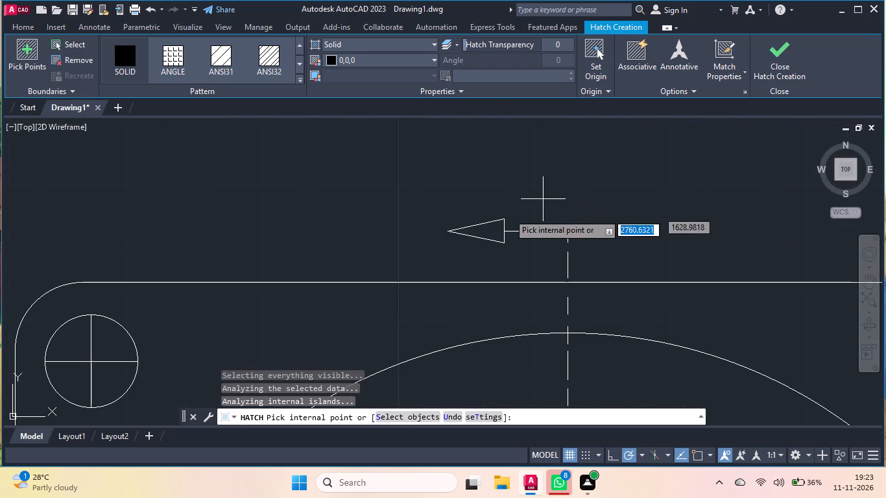
left_click(494, 225)
left_click(776, 49)
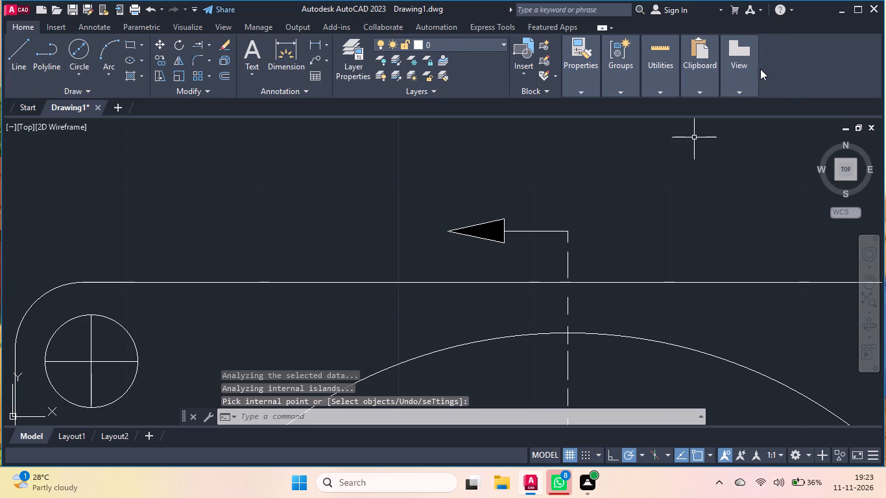
Draw a horizontal centre line about 19 units long across the inner circle's left edge, and lengthen it slightly toward the centre.
scroll(547, 175, "down", 2)
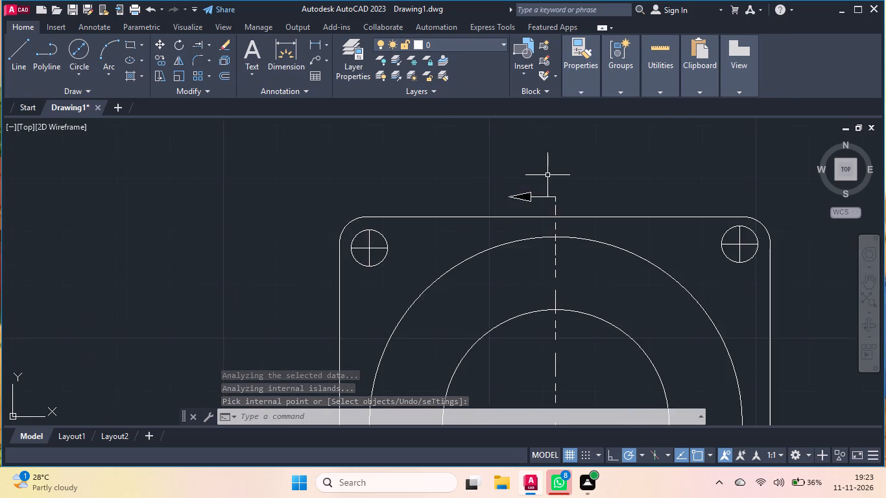
scroll(547, 175, "down", 1)
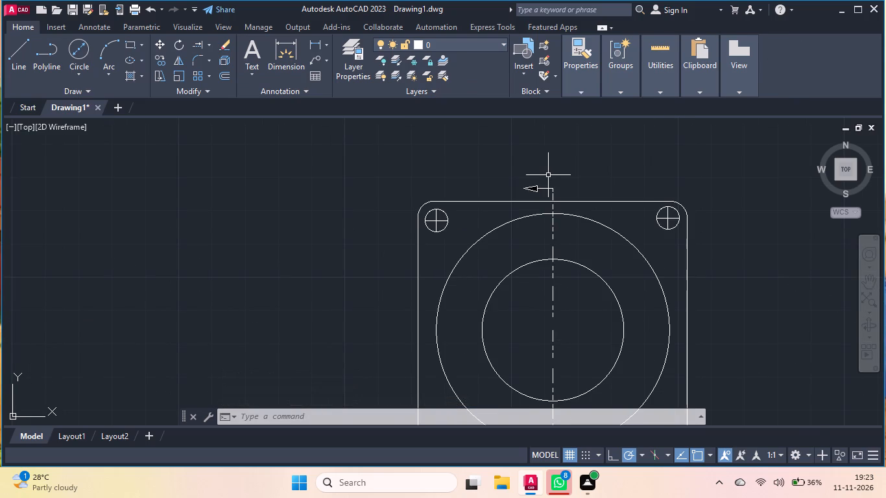
left_click(20, 47)
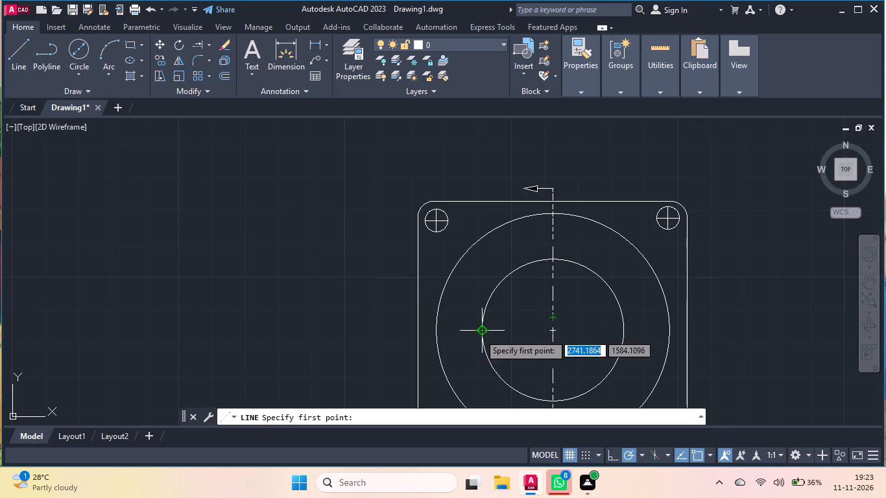
left_click(530, 331)
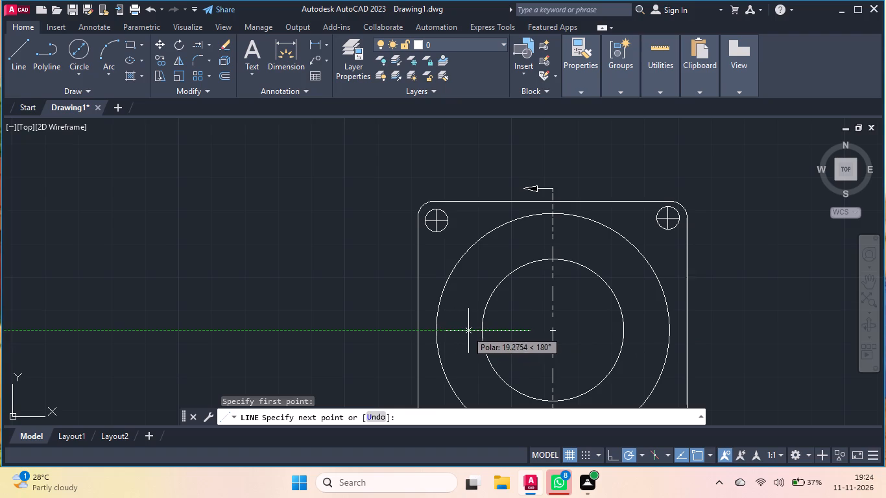
left_click(470, 331)
key("Return")
key("Return")
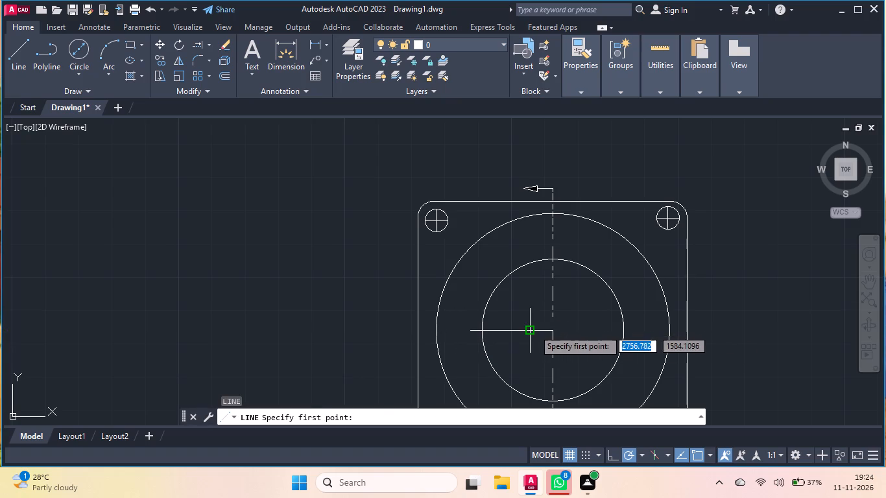
left_click(532, 329)
left_click(541, 329)
key("Return")
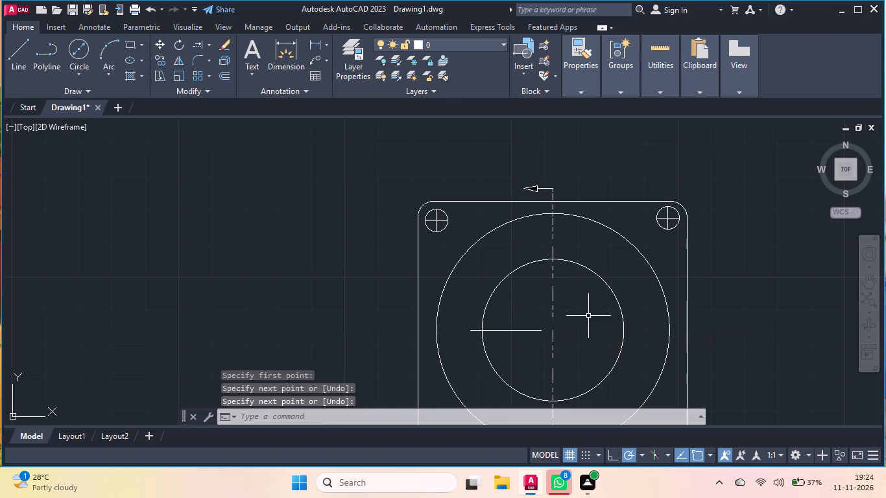
Draw a horizontal line about 25 units long from the circles' centre rightward, past the inner circle's edge.
key("Return")
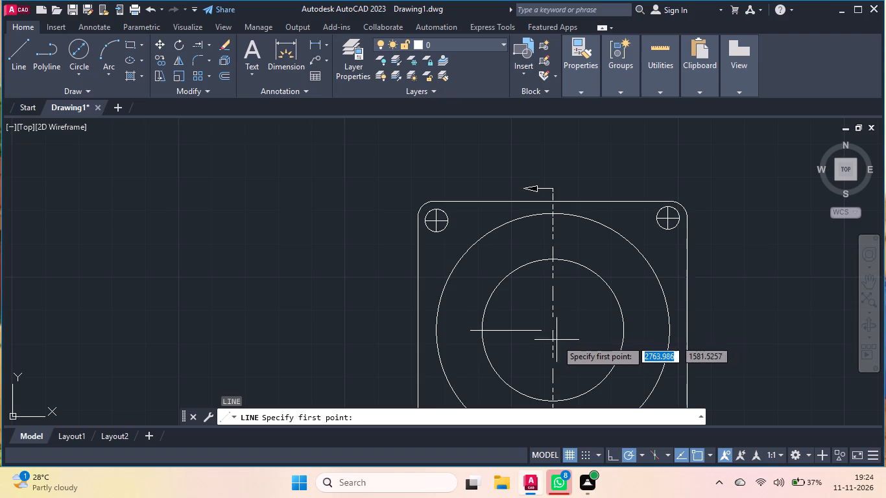
left_click(551, 331)
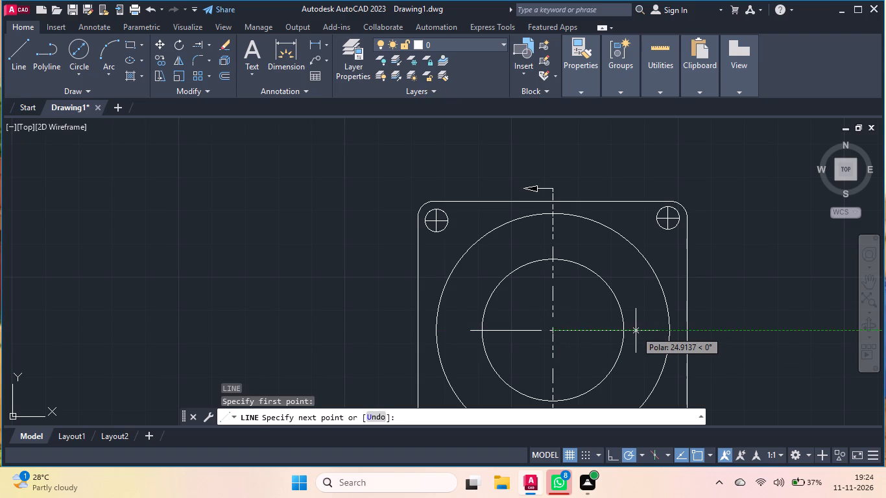
left_click(634, 331)
key("Return")
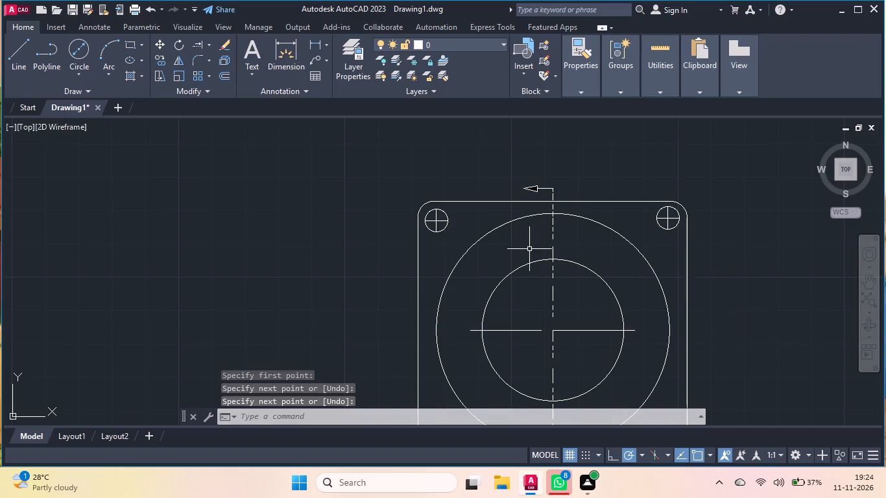
Copy the red-filled arrow from the section view's dashed line about 95 units straight down onto the lower plate's horizontal centre line.
scroll(529, 252, "down", 3)
scroll(539, 196, "up", 6)
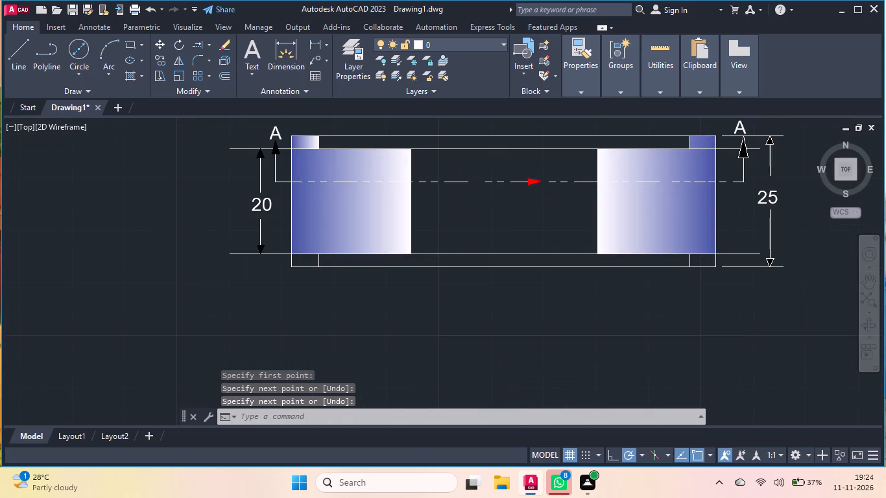
scroll(536, 170, "up", 3)
left_click(569, 193)
left_click(466, 338)
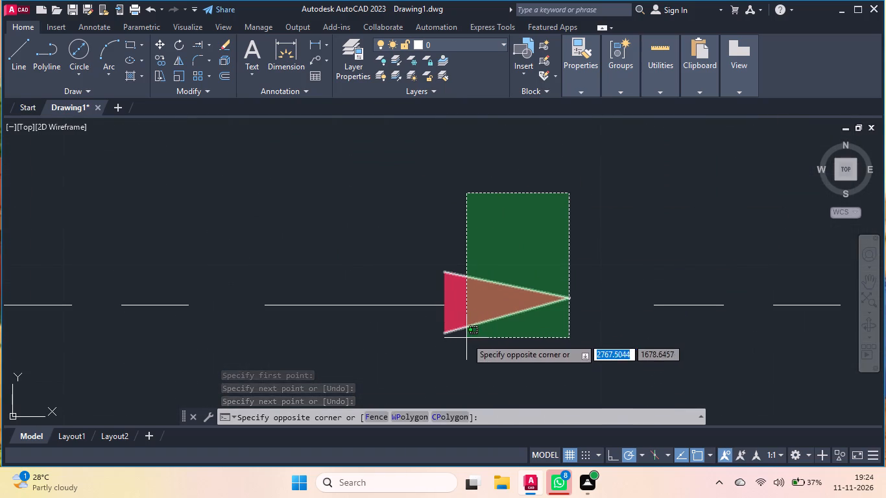
scroll(464, 276, "down", 6)
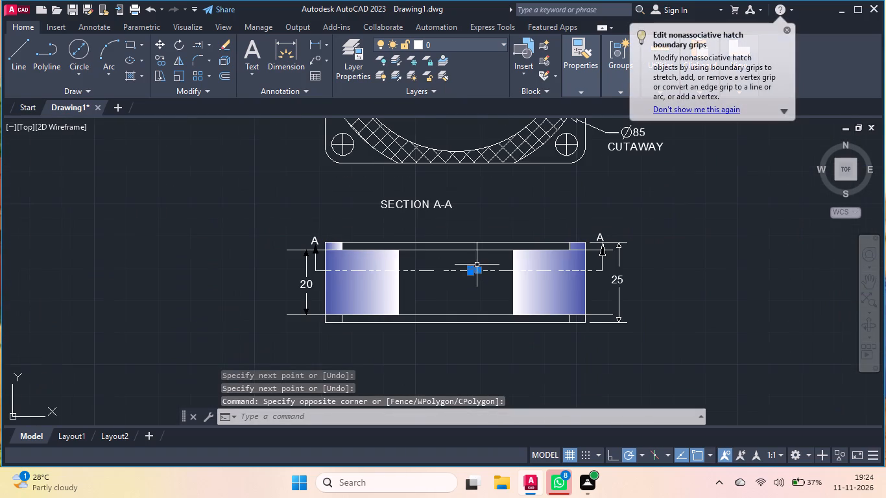
key("c")
key("c")
key("o")
key("BackSpace")
key("BackSpace")
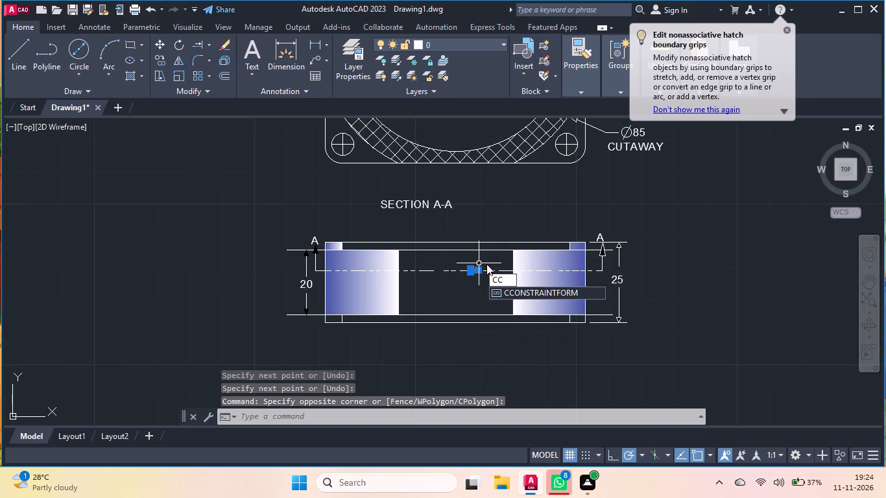
key("BackSpace")
left_click(533, 305)
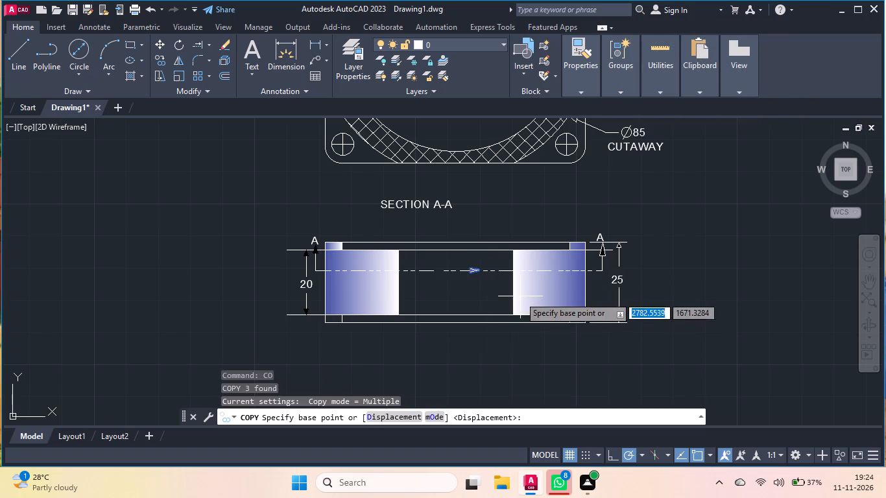
scroll(479, 272, "up", 4)
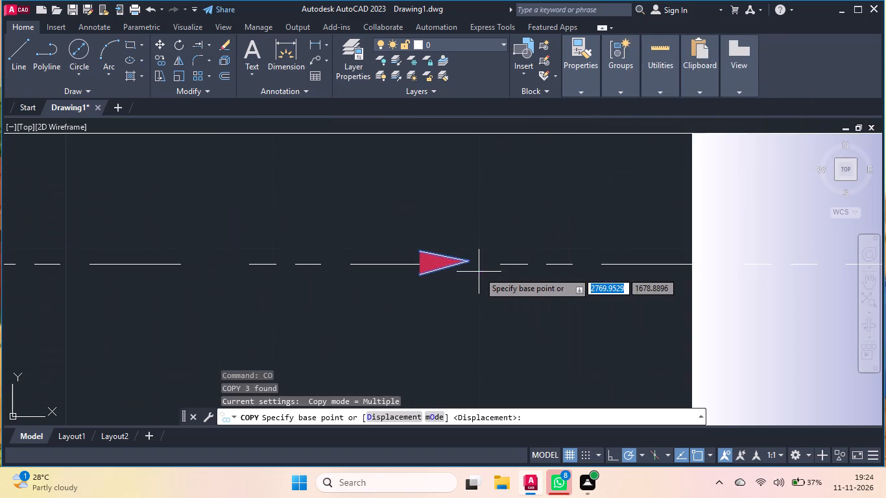
scroll(427, 261, "up", 4)
left_click(361, 279)
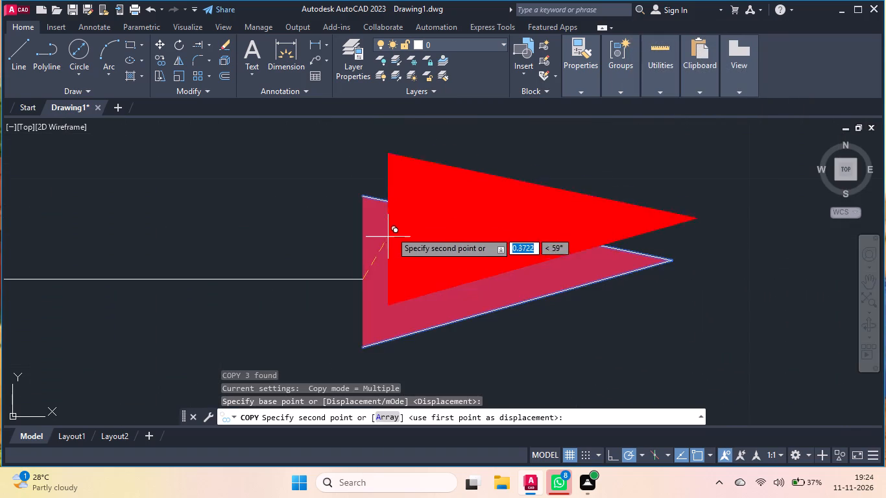
scroll(396, 207, "down", 8)
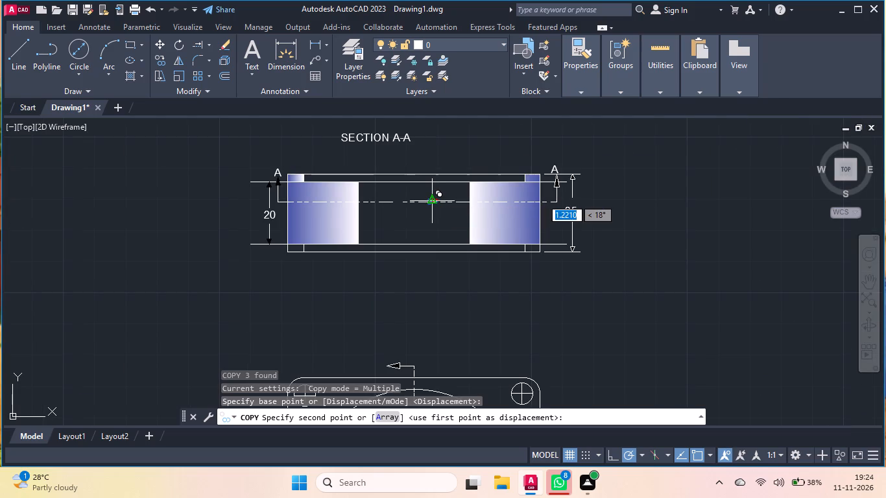
scroll(436, 204, "down", 2)
scroll(436, 329, "up", 5)
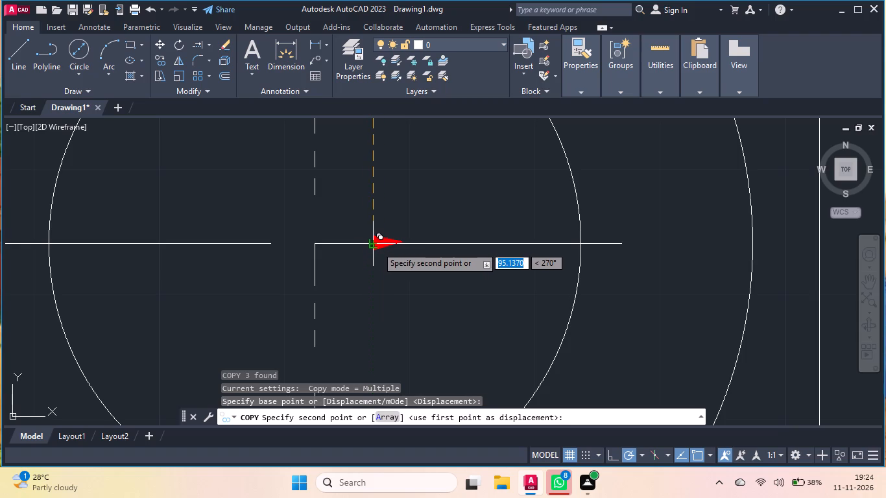
scroll(374, 248, "up", 3)
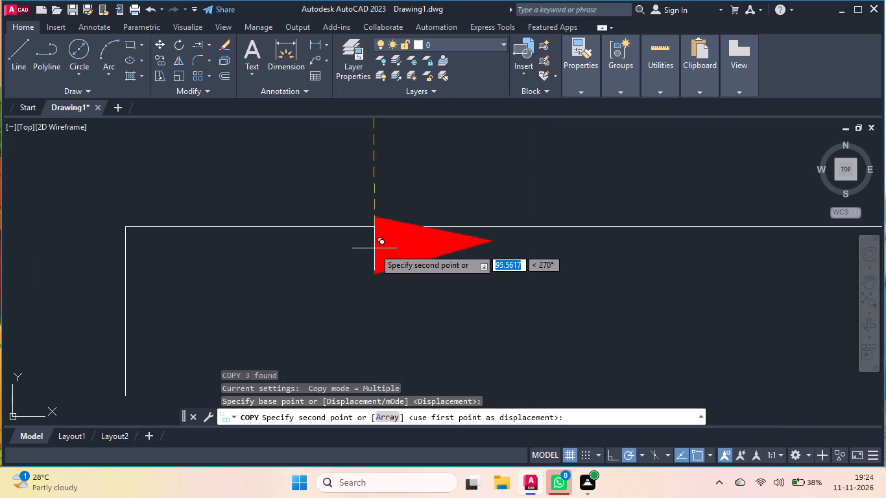
scroll(374, 248, "up", 2)
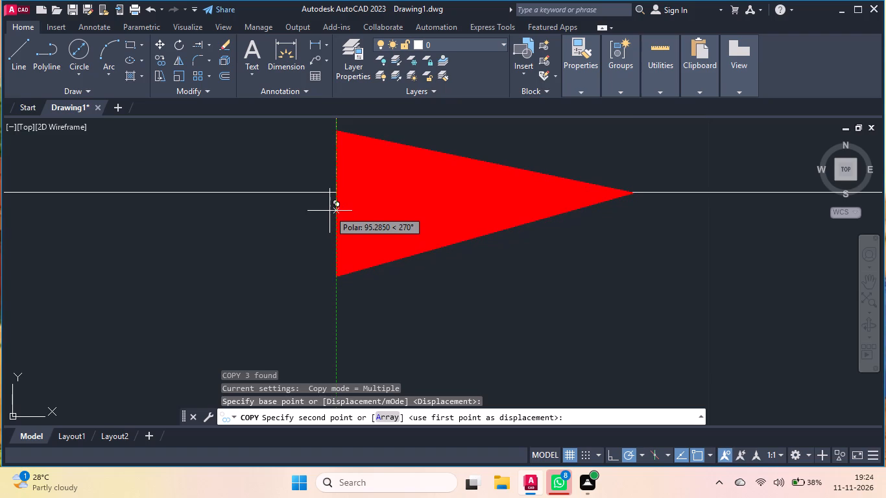
left_click(329, 211)
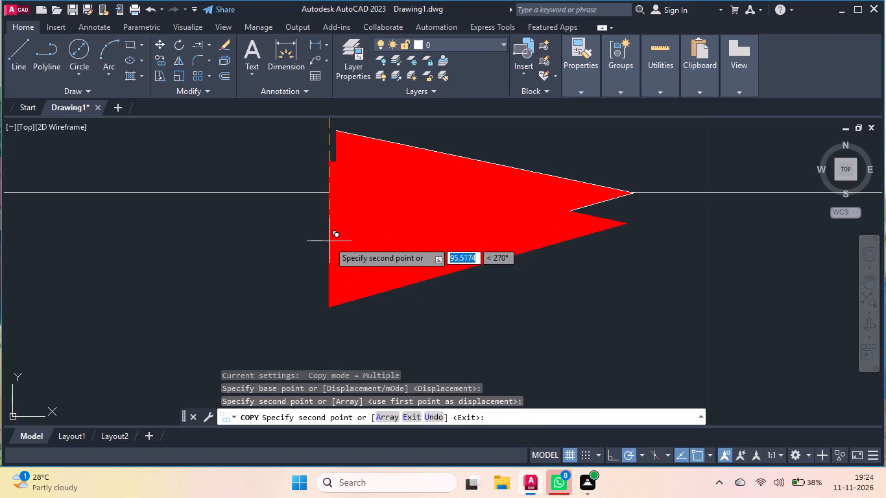
key("Escape")
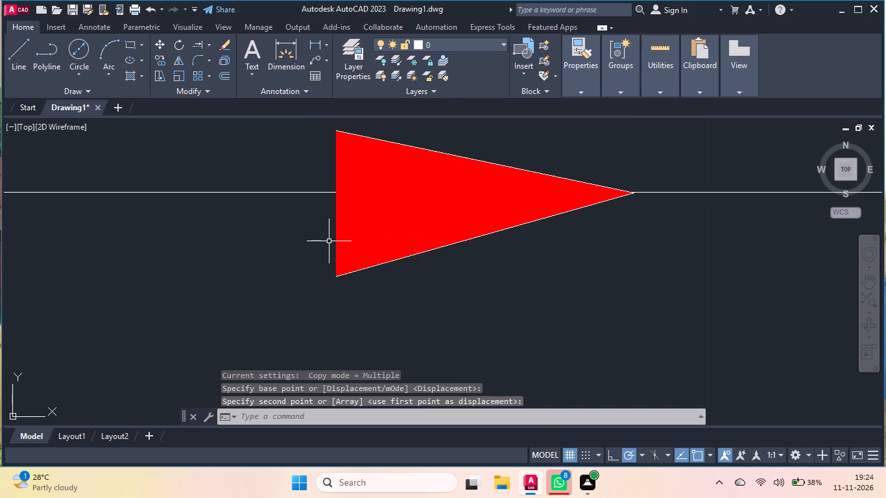
Draw a leader from the lower plate's upper-right hole: a slanted line about 14 units long, ending in a horizontal shoulder about 5 units long.
scroll(324, 258, "down", 8)
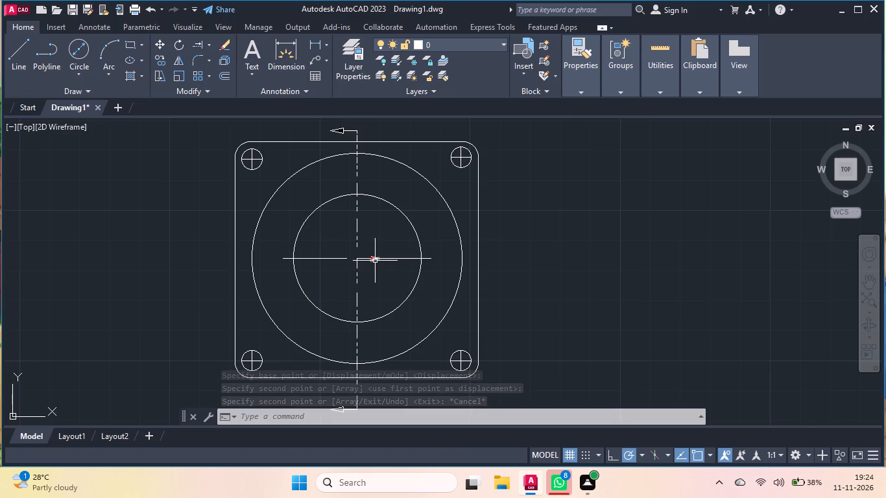
key("l")
key("Return")
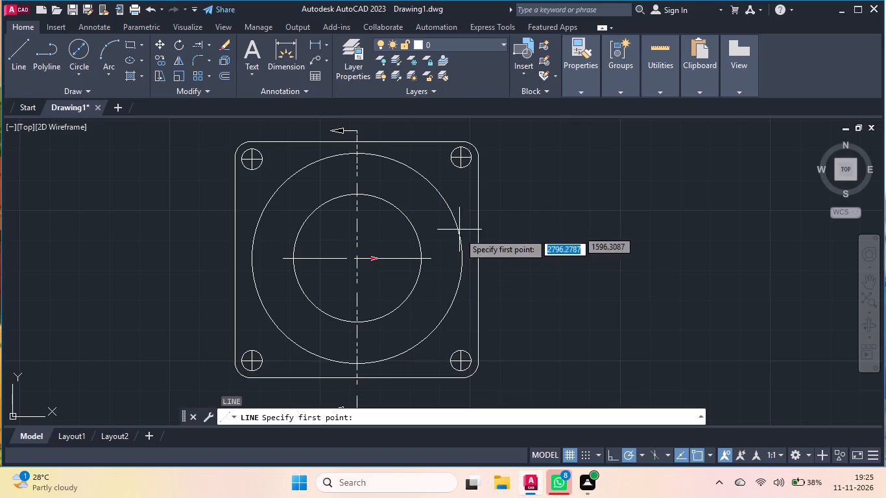
scroll(460, 243, "down", 1)
scroll(464, 158, "up", 3)
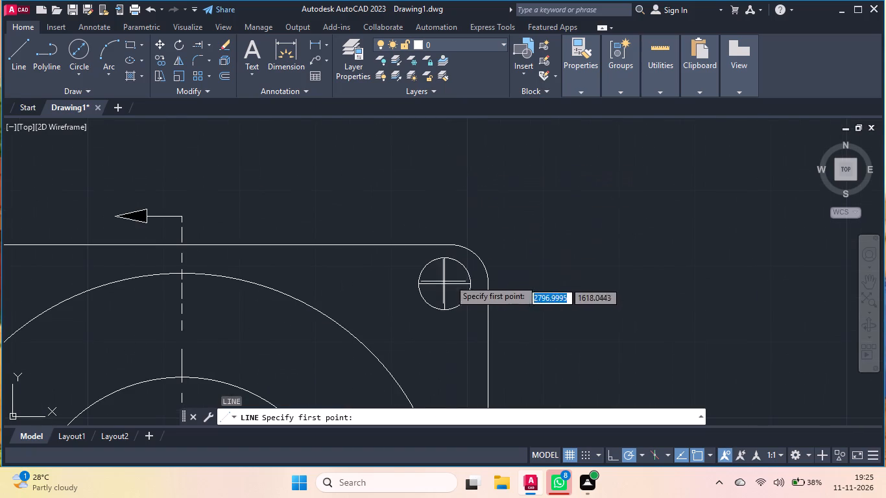
left_click(463, 267)
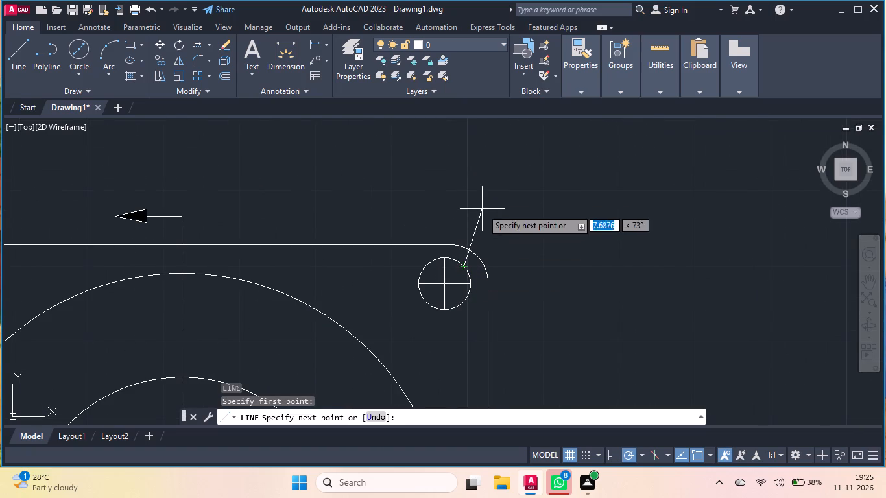
left_click(505, 165)
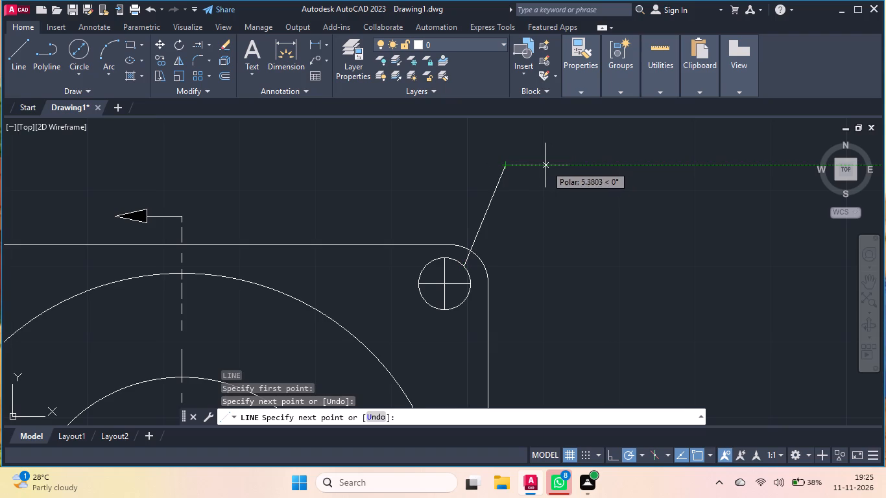
double_click(543, 165)
key("Return")
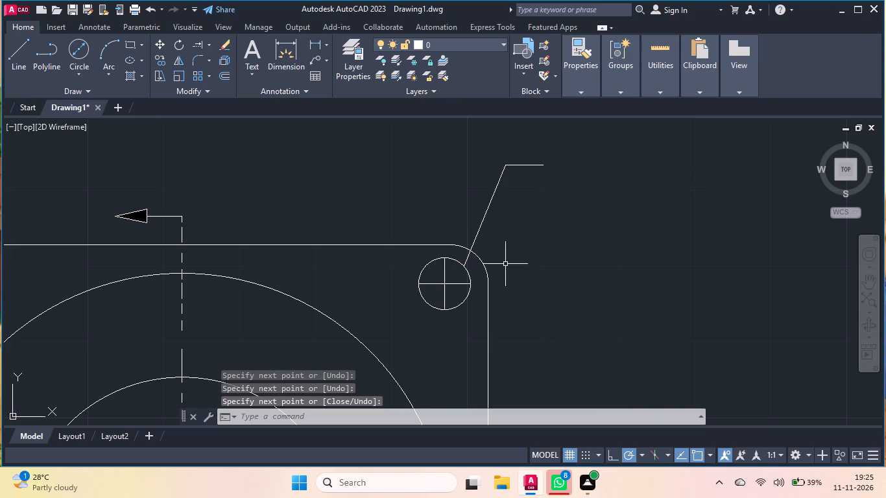
Draw a vertical line about 4 units long upward from the plate's right edge at the upper-right corner fillet.
key("Return")
left_click(488, 275)
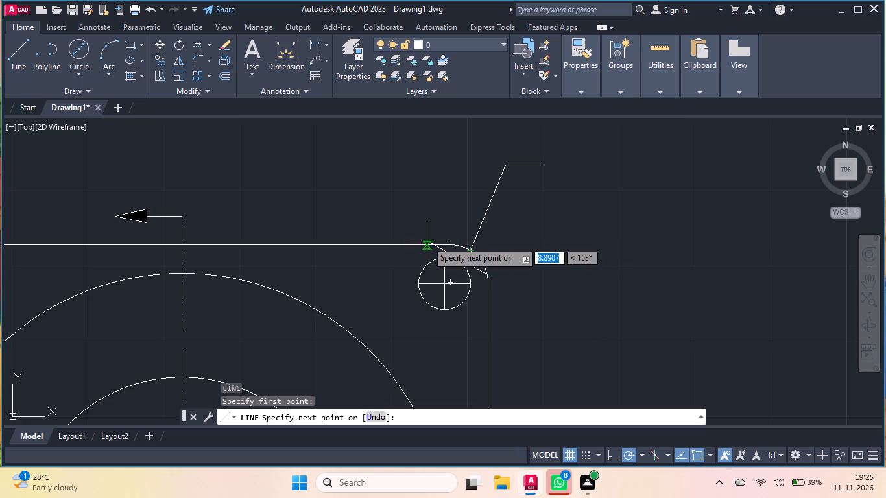
double_click(483, 245)
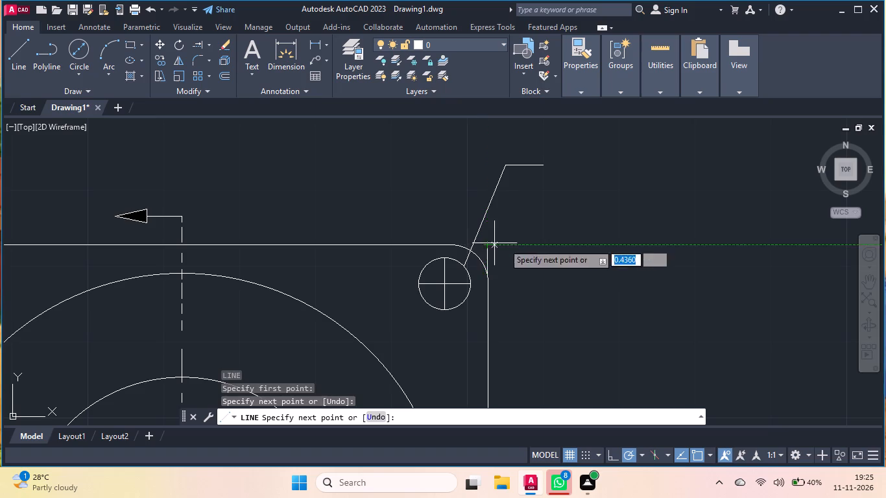
key("Return")
Draw a short horizontal extension line just outside the upper-right corner, level with the plate's top edge.
key("Return")
double_click(505, 241)
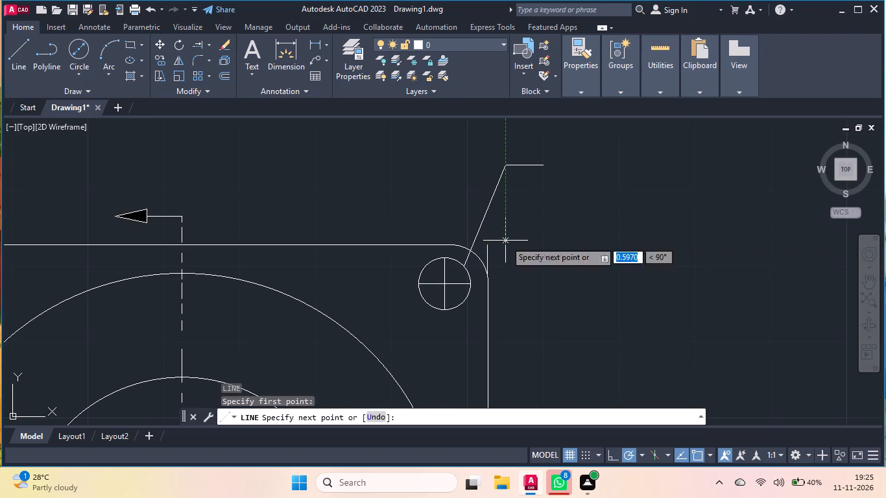
left_click(554, 244)
key("Return")
Draw a vertical extension line downward from the plate's right edge at the lower-right corner, past the bottom edge.
scroll(545, 223, "down", 2)
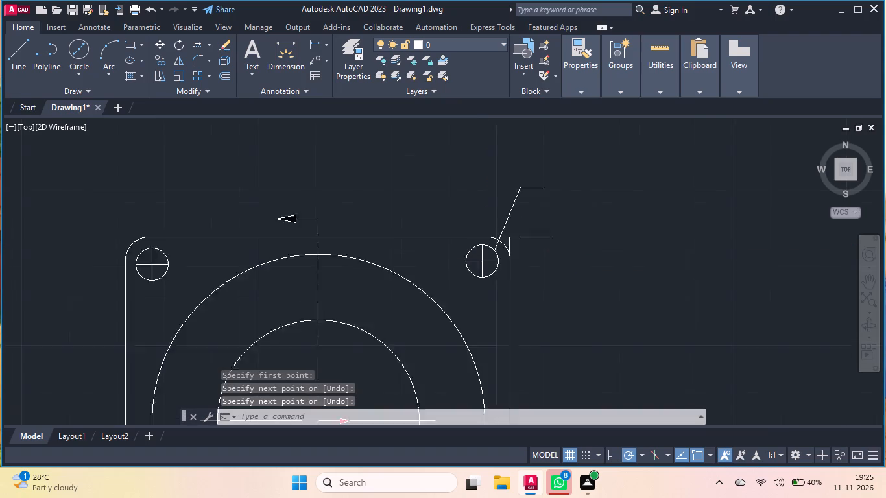
scroll(545, 223, "down", 2)
key("Return")
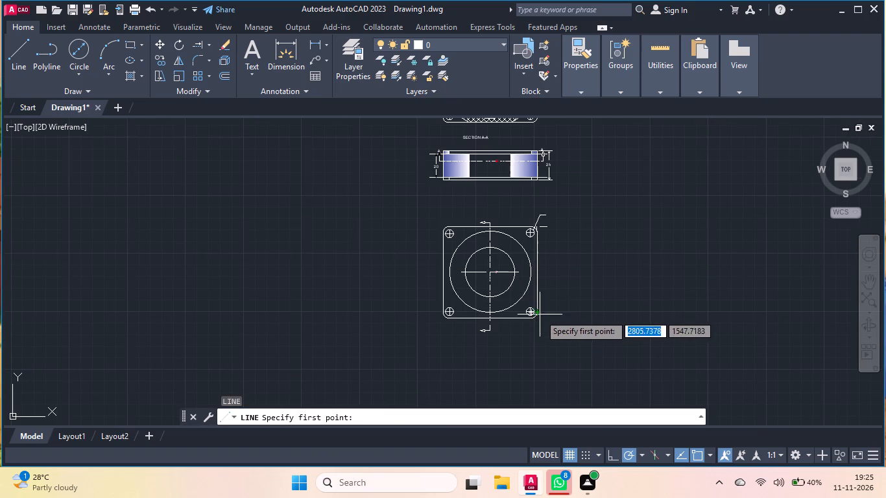
left_click(539, 314)
left_click(539, 350)
key("Return")
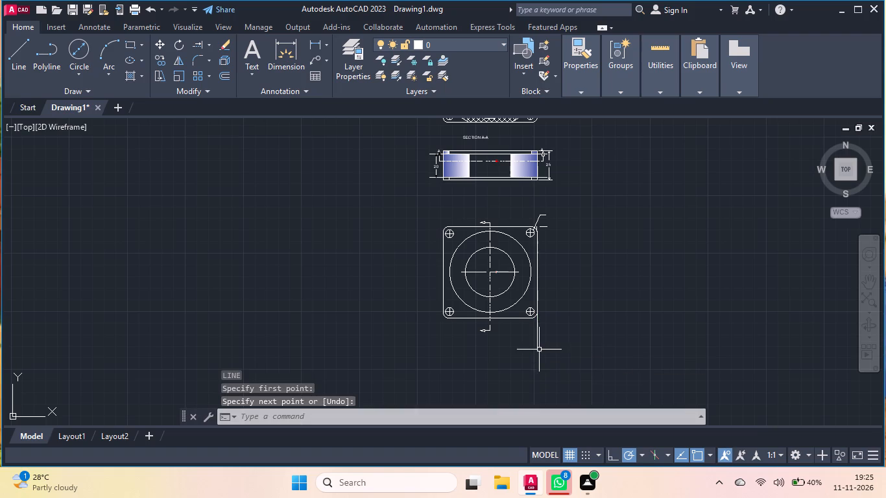
Draw a short horizontal extension line outside the lower-right corner, level with the bottom edge and aligned with the upper extension line.
scroll(550, 334, "up", 2)
key("Return")
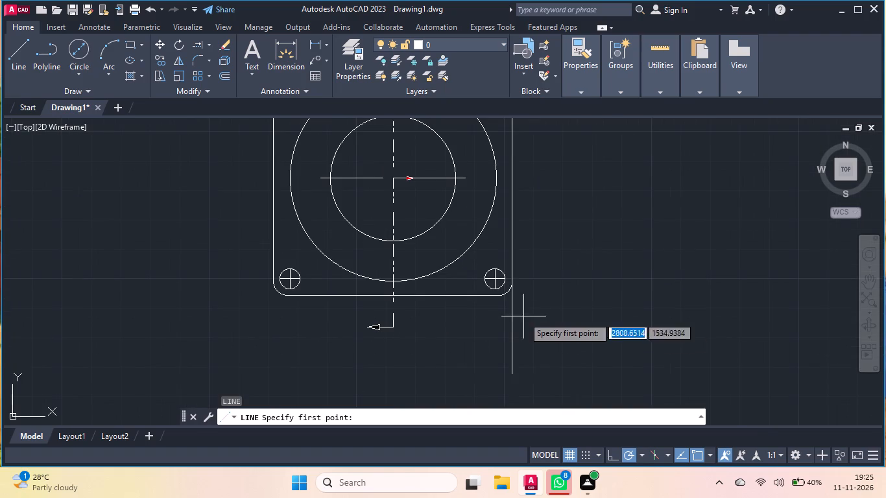
scroll(531, 297, "down", 2)
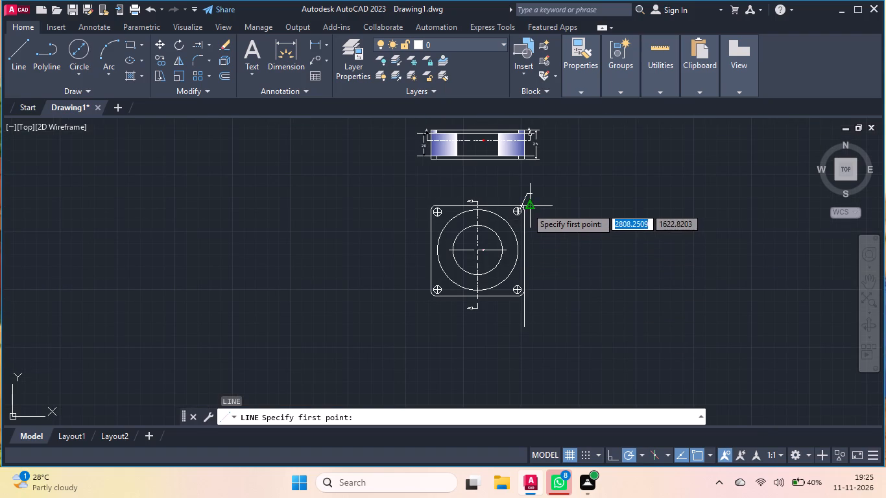
scroll(526, 208, "up", 3)
scroll(522, 199, "down", 2)
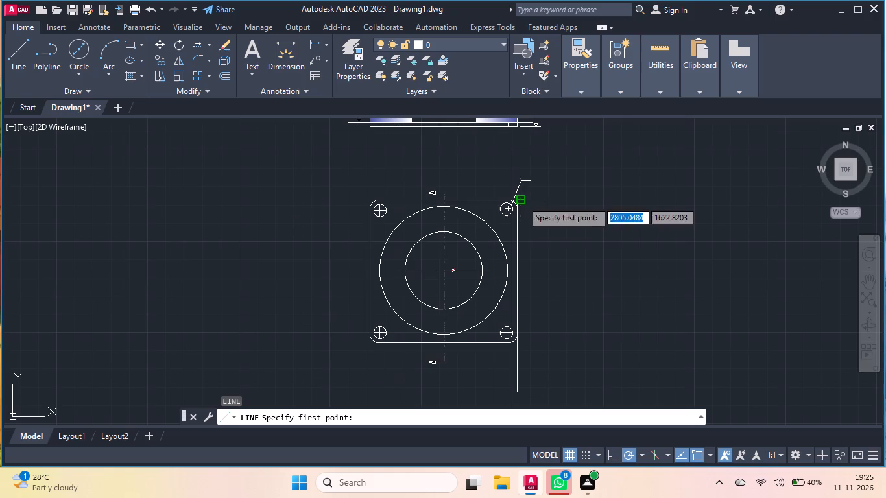
left_click(521, 344)
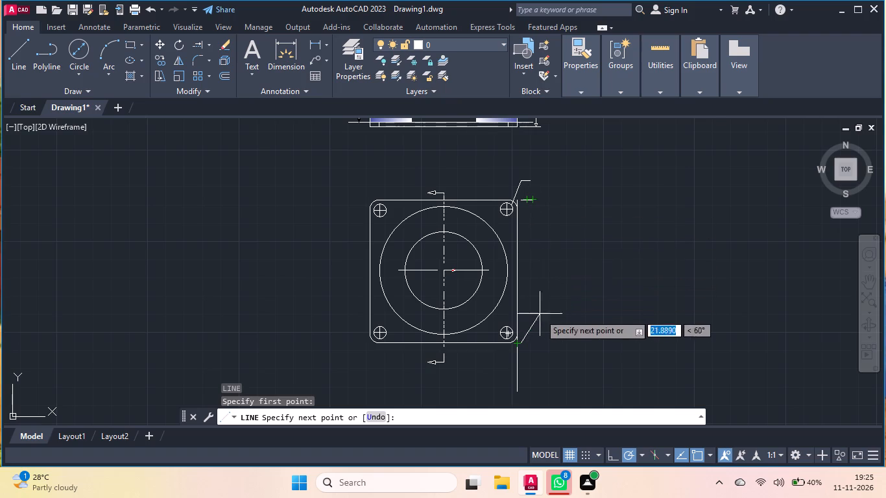
left_click(534, 344)
key("Return")
Draw a vertical dimension line between the two horizontal extension lines in two segments, the upper about 31 units long, leaving a gap between them.
key("Return")
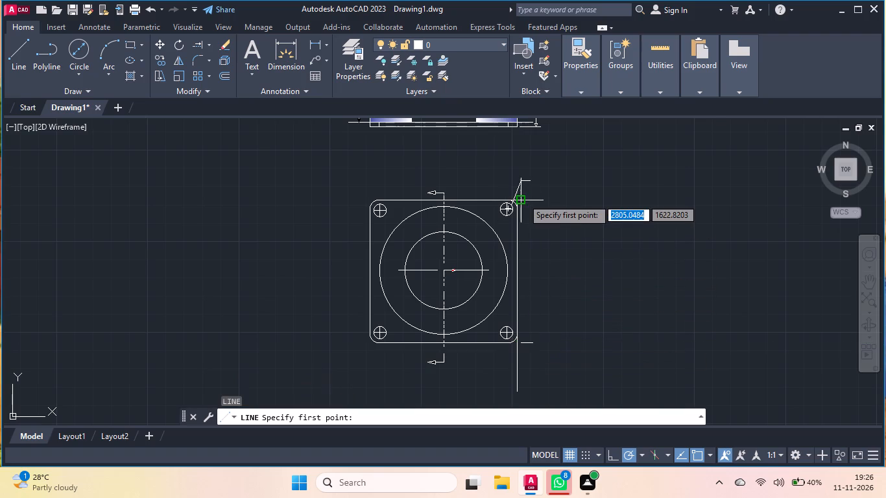
left_click(526, 200)
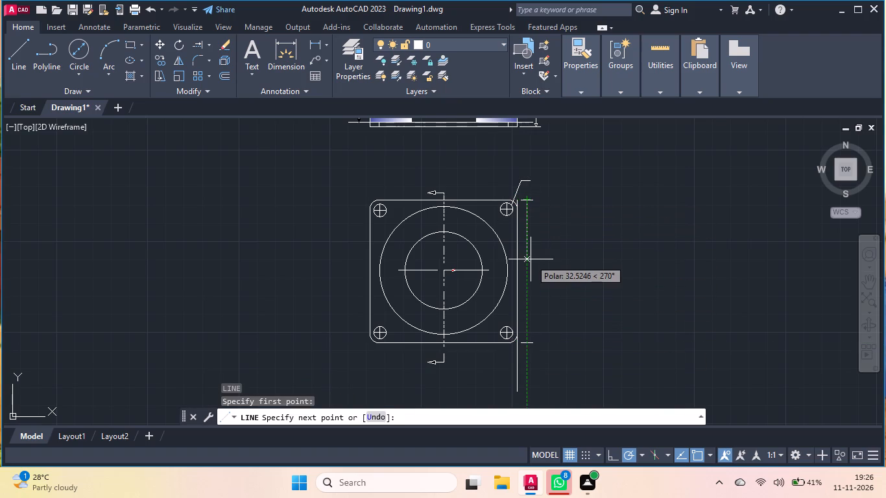
double_click(530, 256)
key("Return")
key("Return")
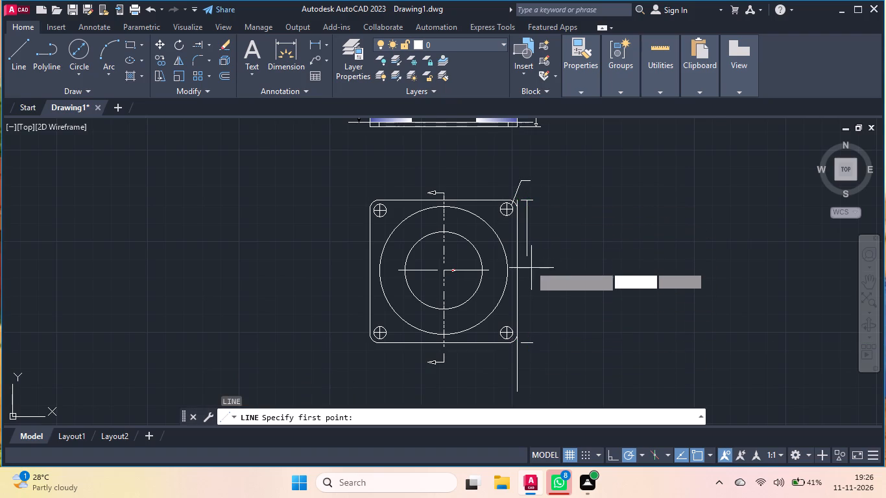
left_click(526, 281)
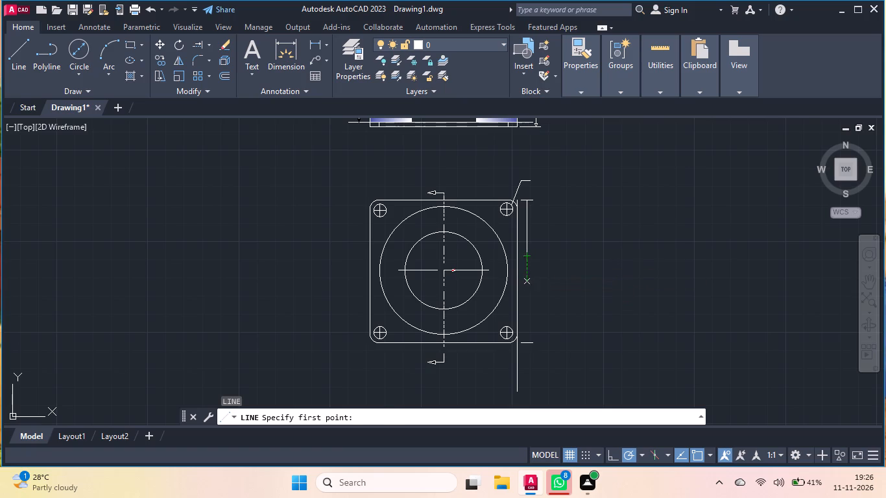
left_click(526, 342)
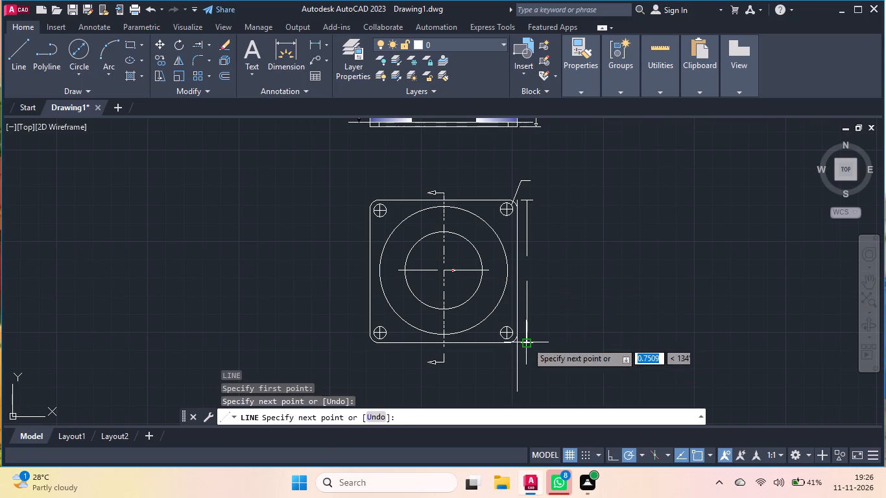
Draw a vertical extension line downward from the plate's left edge at the lower-left corner, ending level with the lower-right vertical extension line.
key("Return")
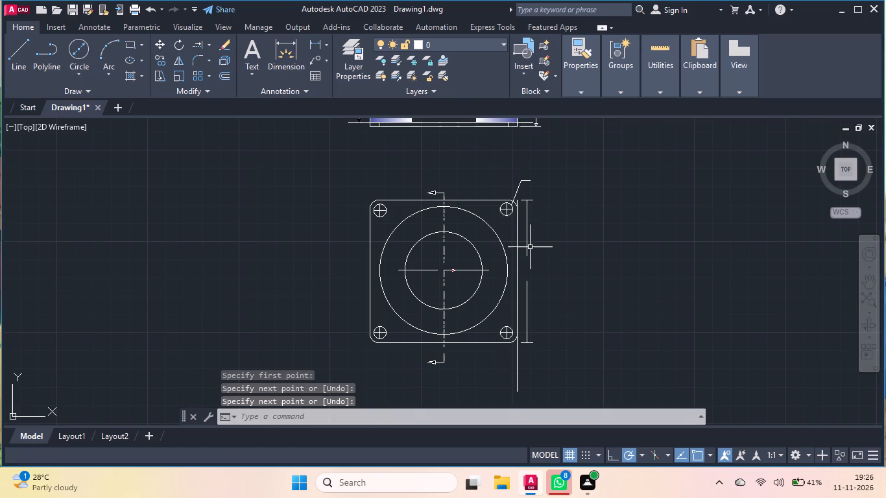
key("Return")
scroll(530, 247, "down", 1)
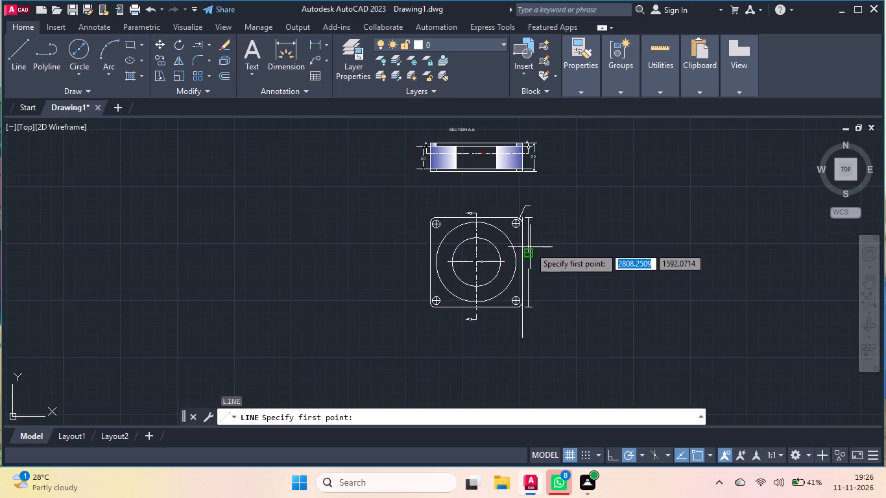
scroll(530, 247, "down", 1)
scroll(465, 292, "up", 3)
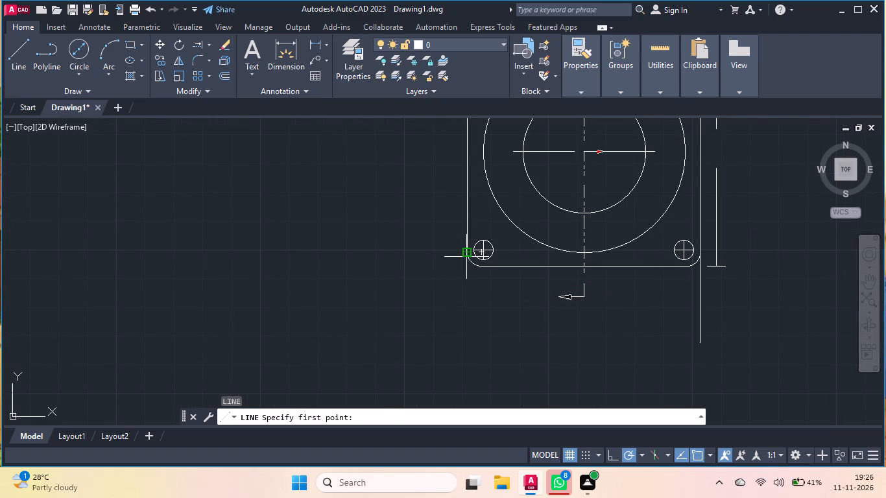
left_click(466, 257)
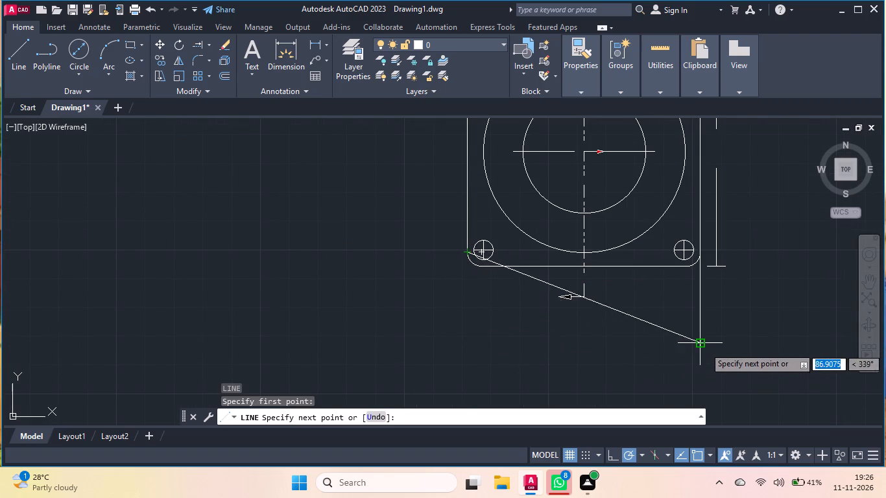
left_click(469, 345)
key("Return")
Draw a horizontal dimension line between the two vertical extension lines in two segments, about 31 and 37 units long, leaving a gap between them.
key("Return")
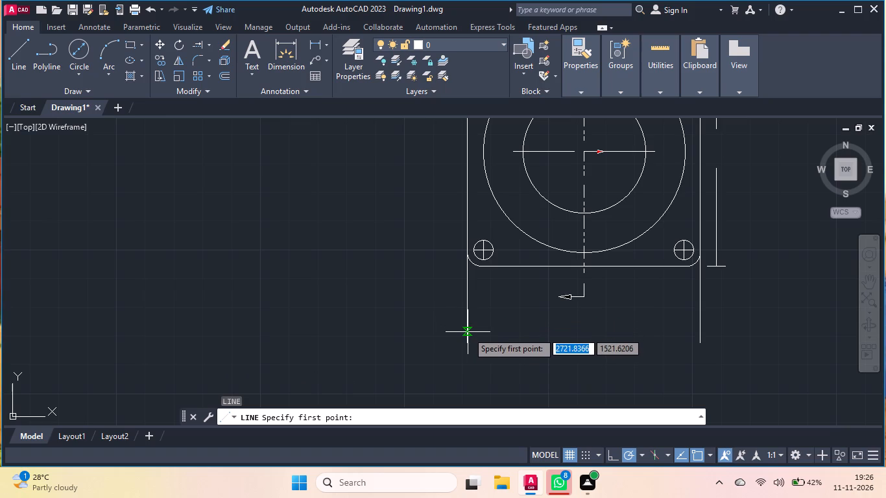
left_click(468, 331)
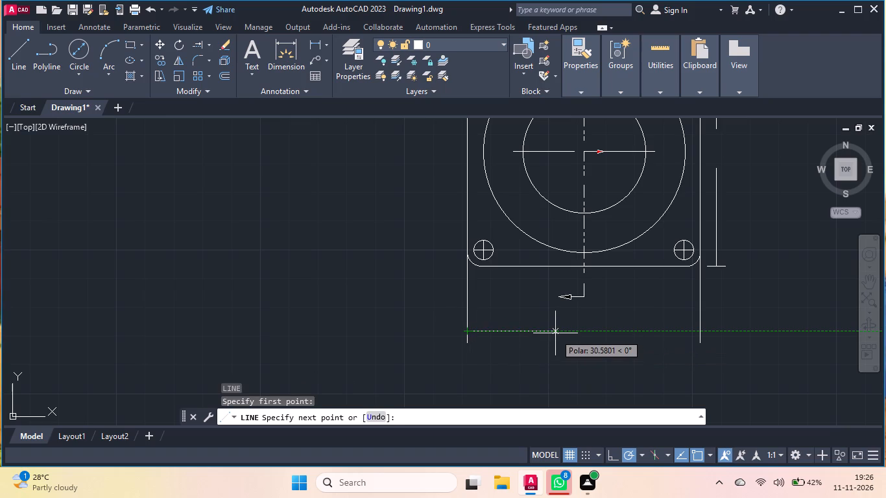
left_click(555, 333)
key("Return")
key("Return")
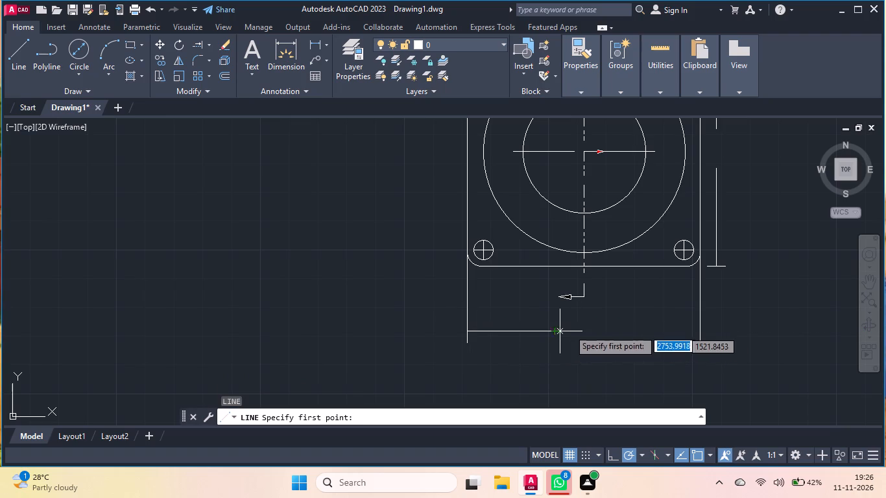
left_click(593, 331)
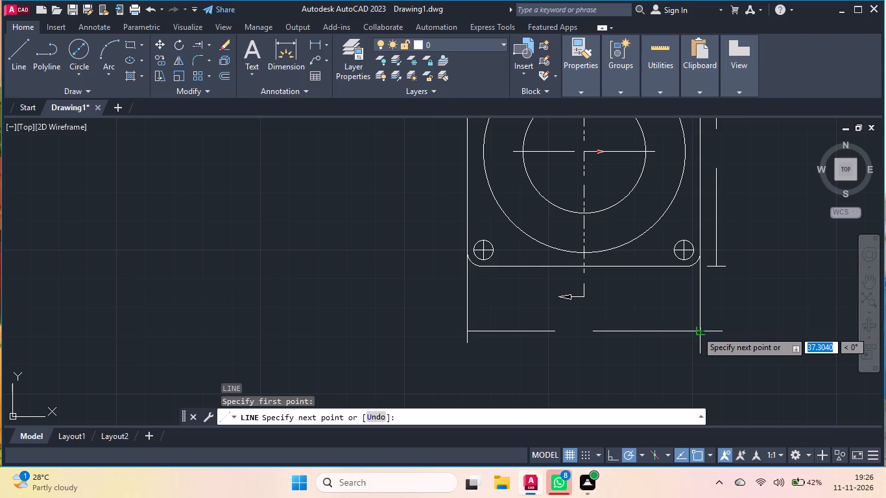
left_click(697, 331)
key("Return")
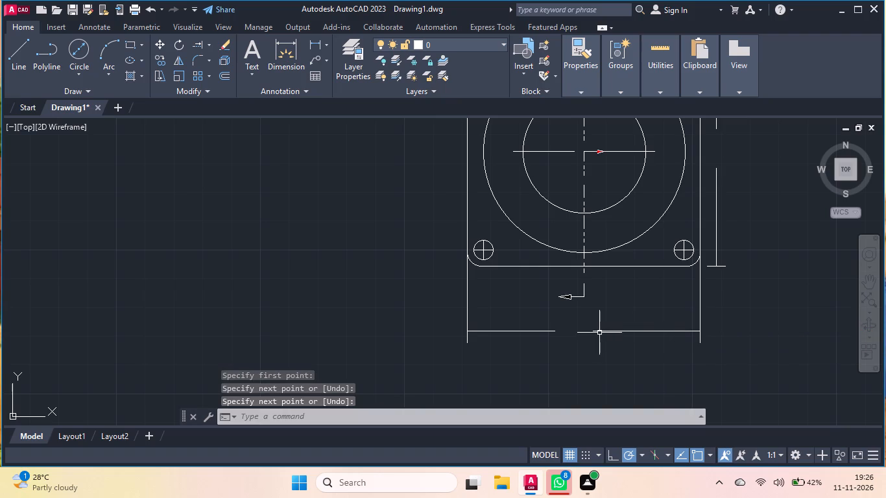
Draw a leader from the plate's lower-left corner fillet, sloping down and outward and ending in a short horizontal landing.
key("Return")
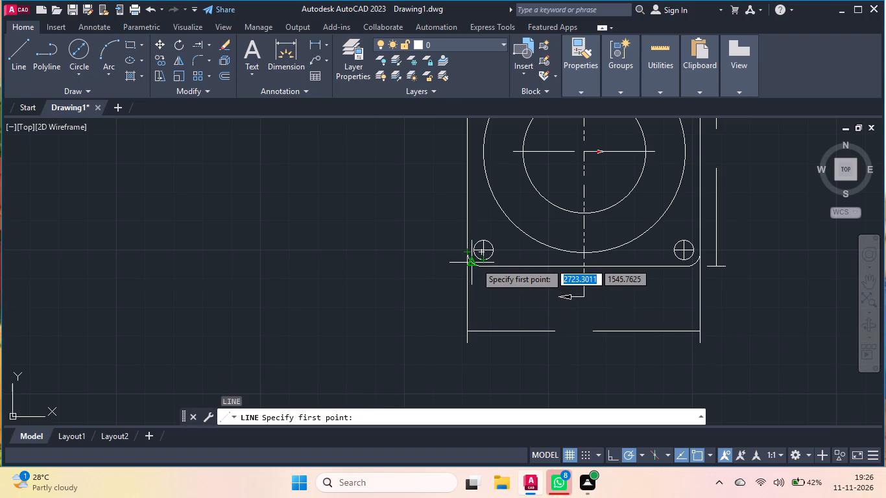
left_click(475, 263)
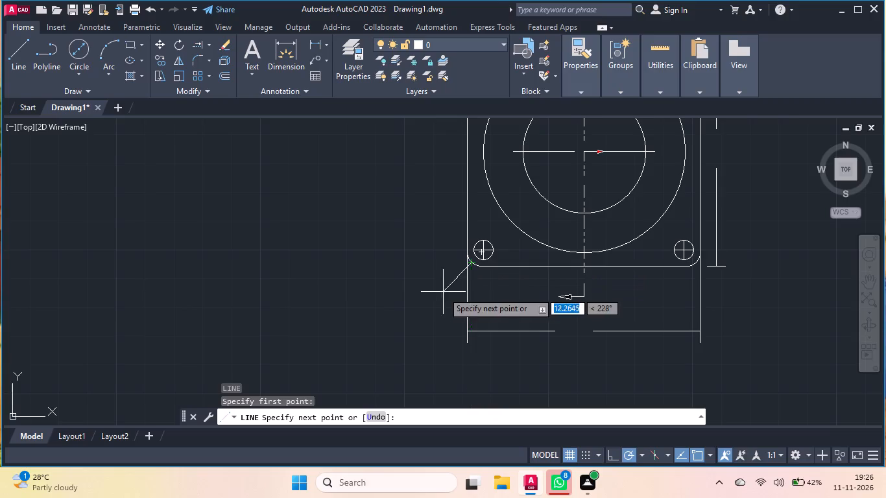
left_click(424, 318)
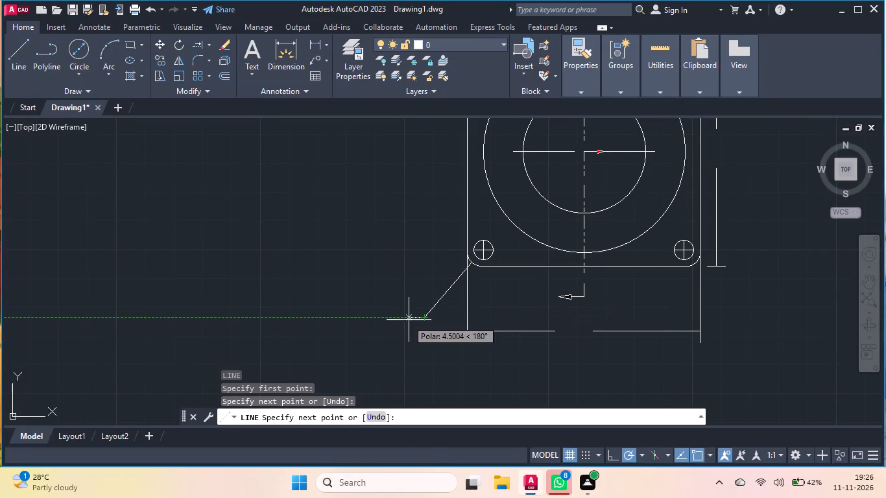
left_click(395, 317)
key("Return")
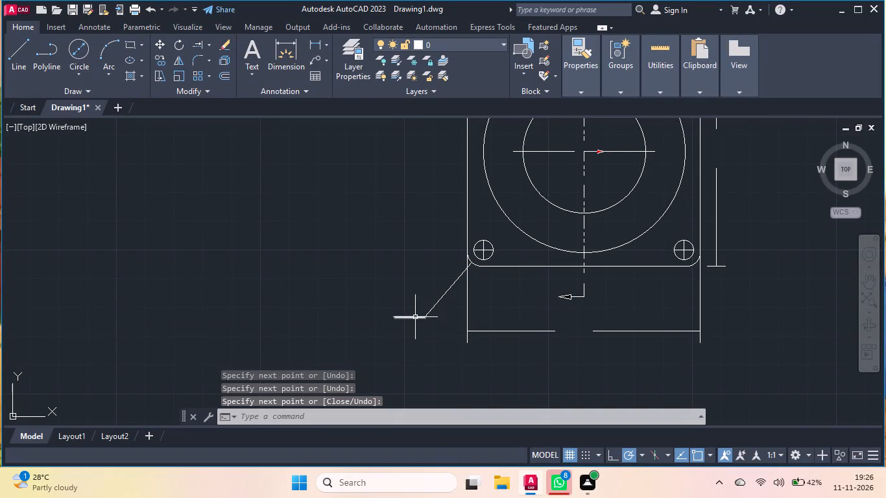
Examine the arrowheads on the section view's 20 and 25 dimensions and its A section markers for one to reuse.
scroll(380, 358, "down", 3)
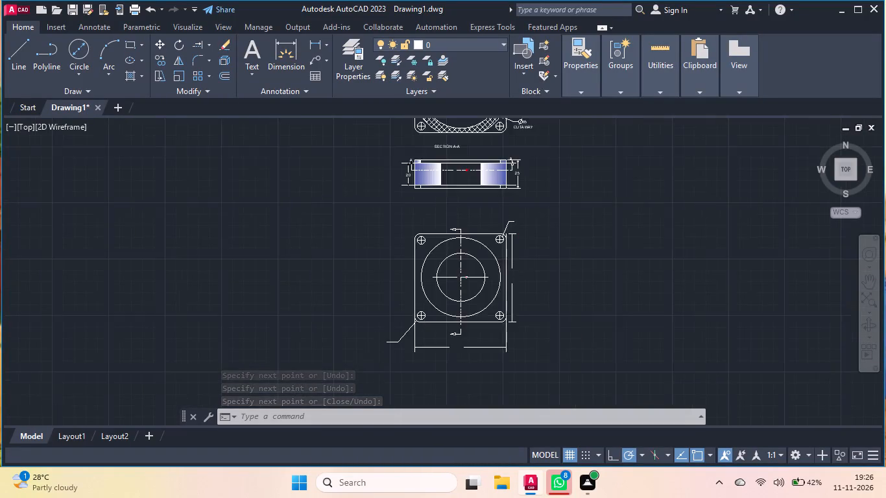
scroll(399, 251, "up", 3)
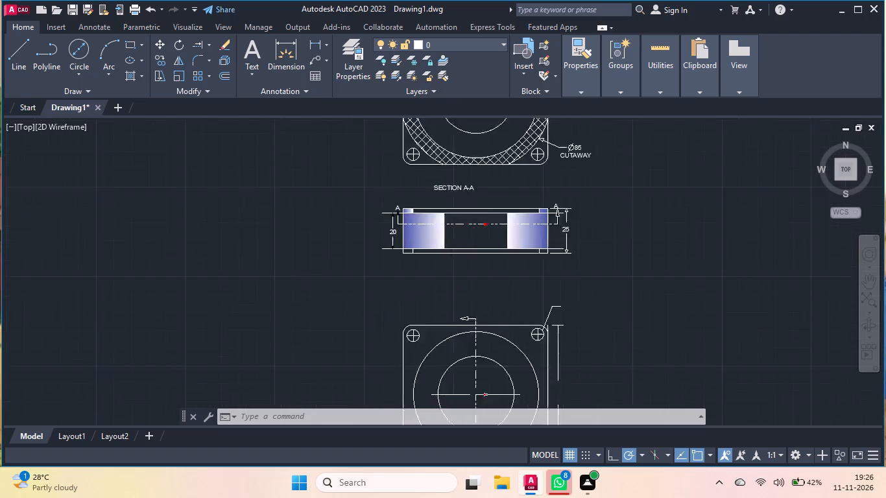
scroll(399, 251, "up", 1)
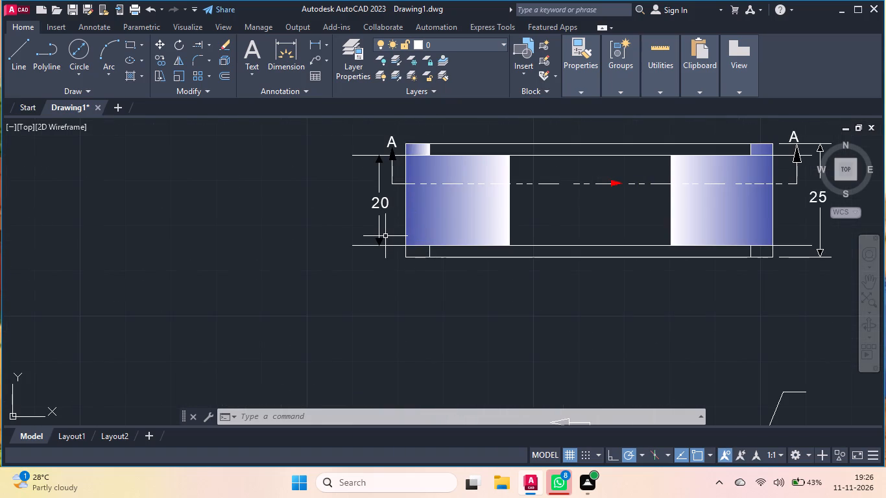
scroll(385, 236, "down", 1)
scroll(385, 236, "up", 1)
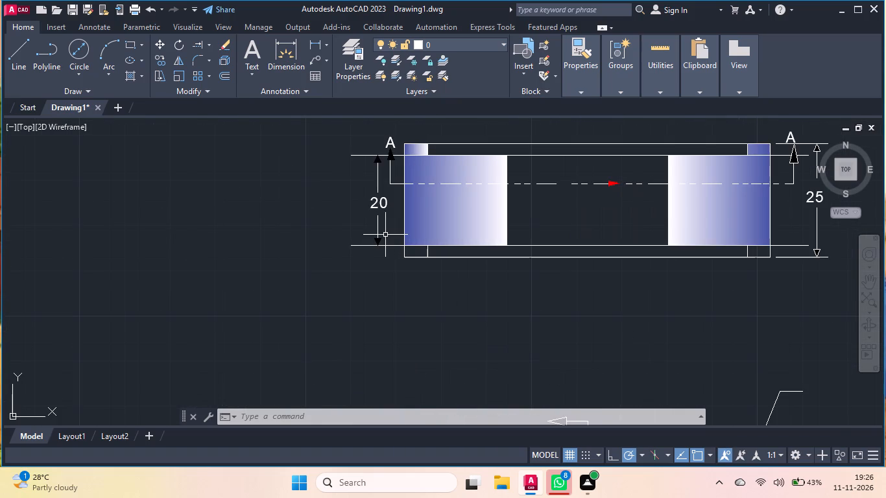
scroll(385, 237, "up", 3)
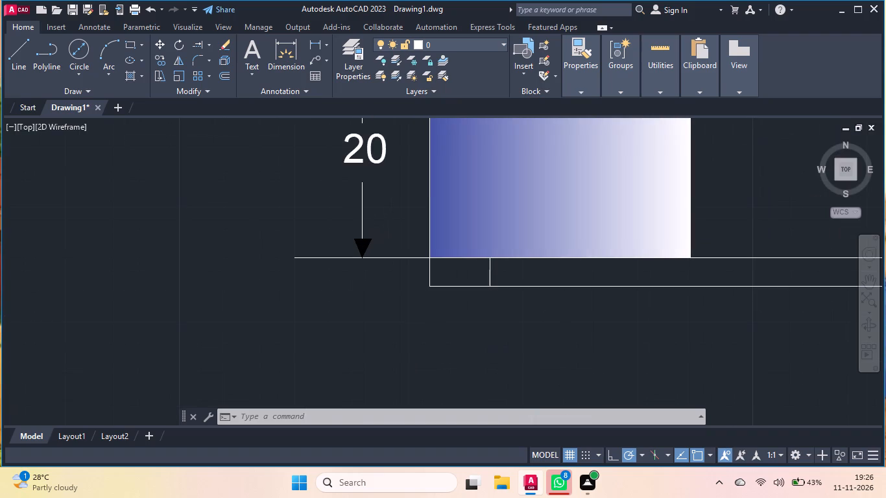
left_click(384, 238)
scroll(328, 256, "down", 1)
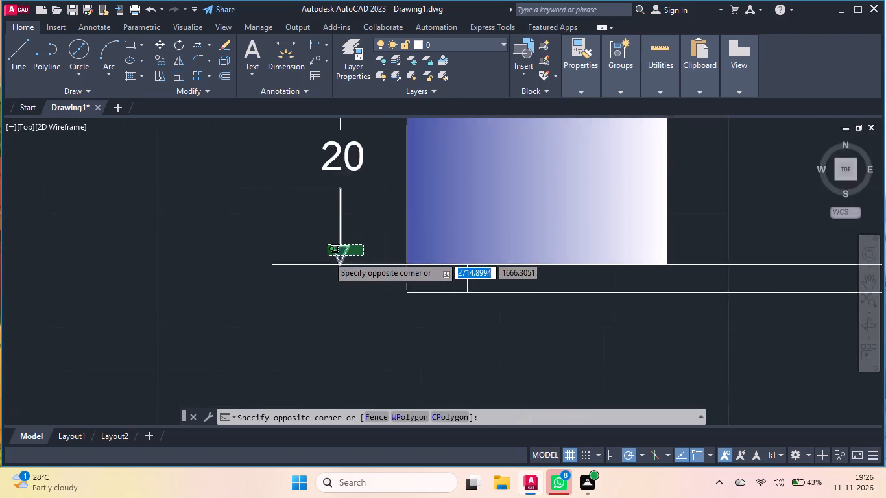
scroll(328, 256, "down", 1)
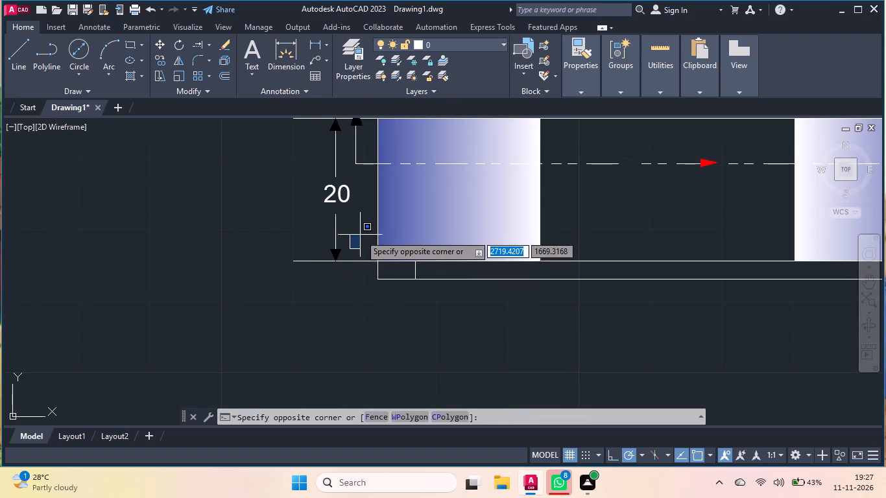
double_click(359, 234)
scroll(341, 123, "up", 2)
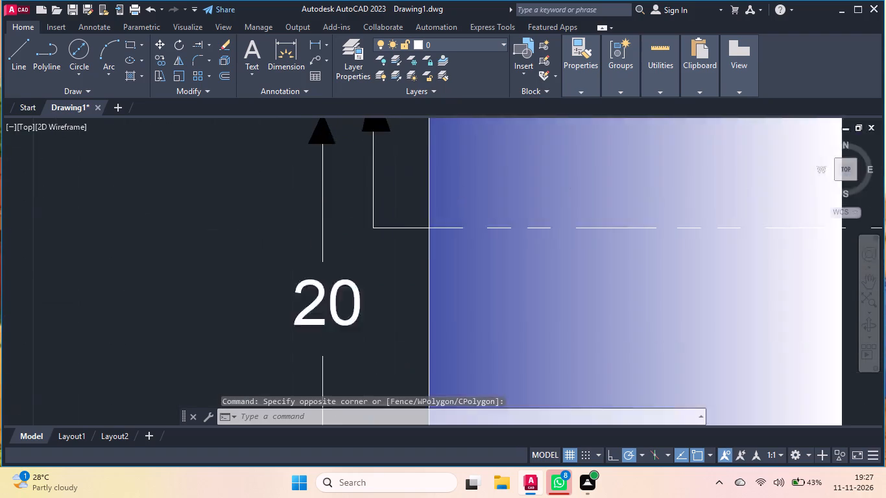
scroll(341, 123, "up", 3)
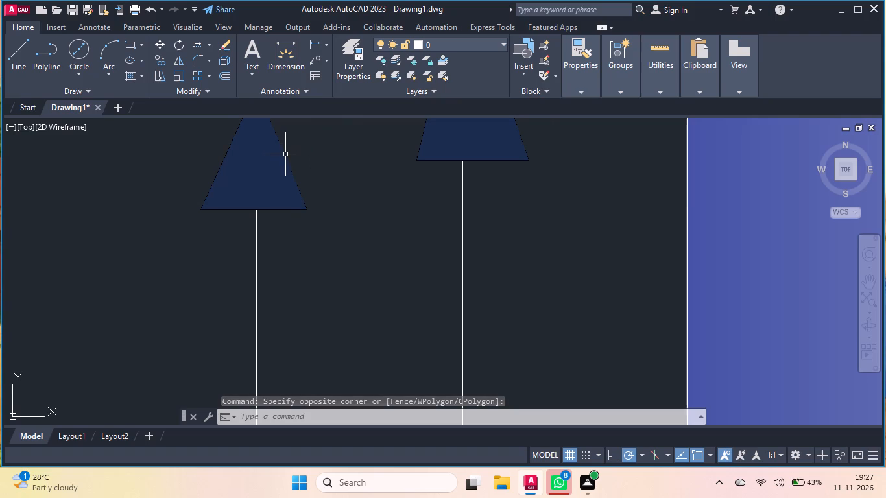
scroll(226, 200, "down", 1)
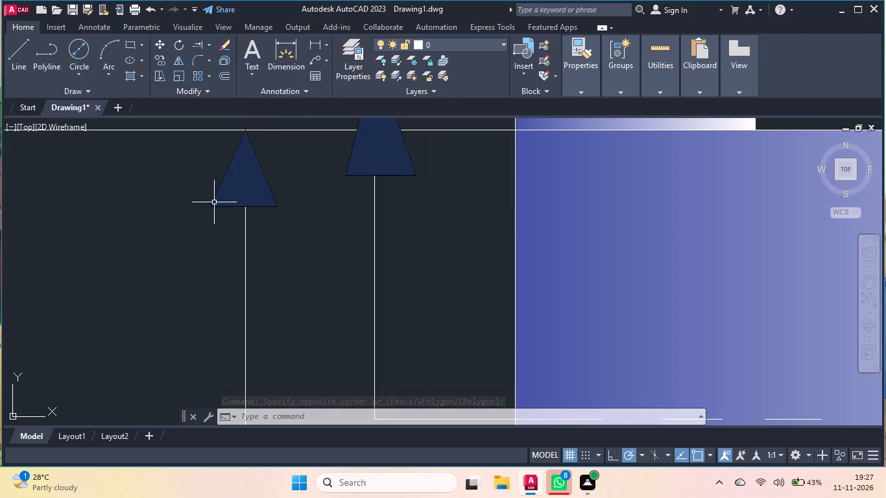
scroll(214, 202, "down", 5)
scroll(635, 200, "up", 3)
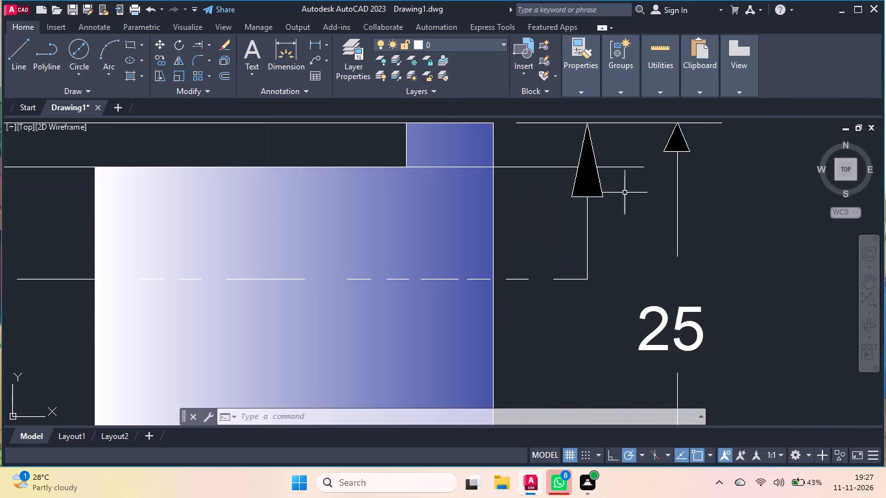
Copy the right-hand A marker's triangular arrowhead outline by its tip to the vertical dimension line's top end and to empty space beside it.
left_click(599, 174)
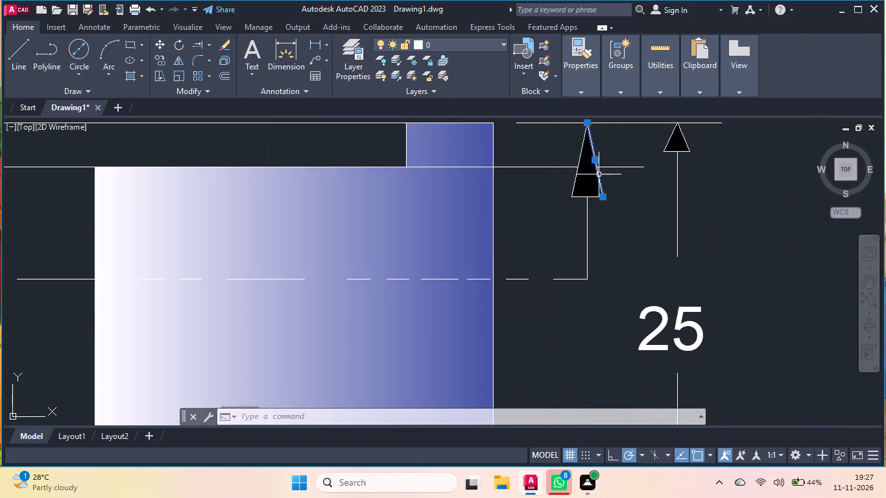
left_click(576, 175)
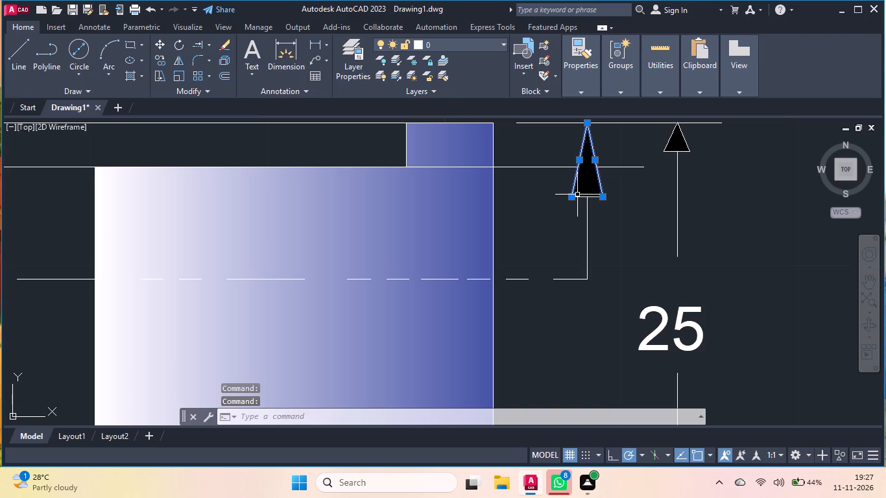
left_click(577, 197)
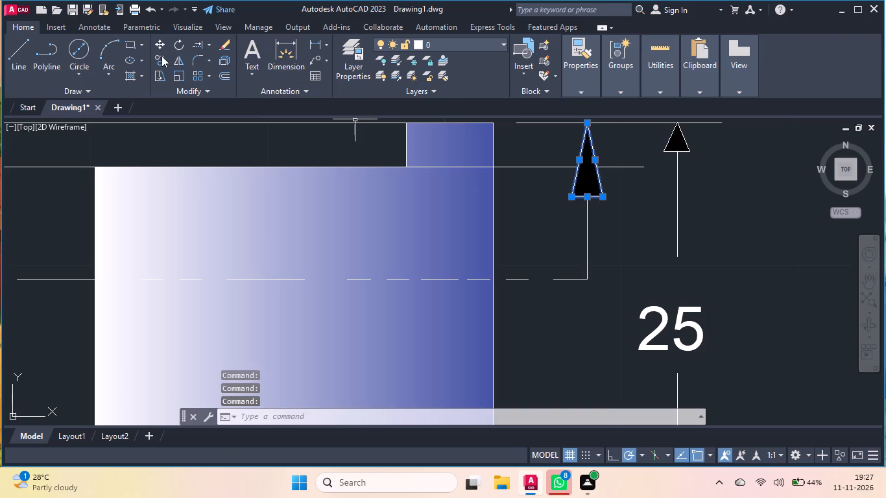
left_click(160, 61)
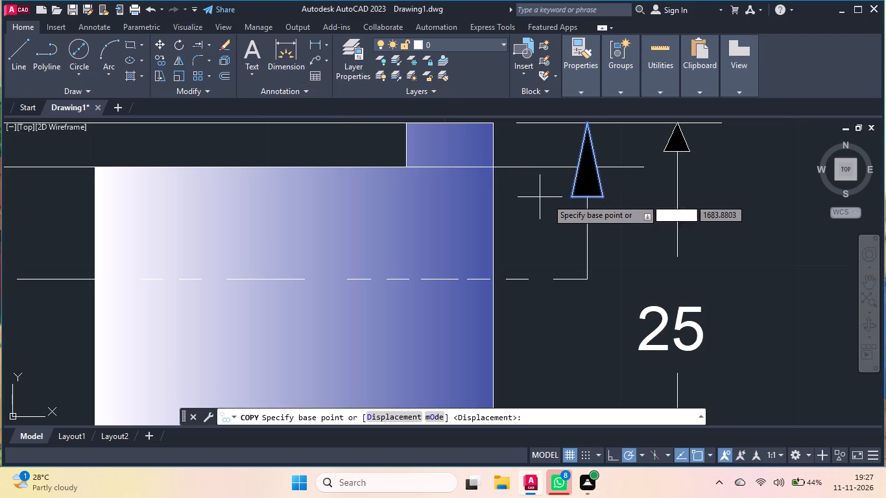
left_click(588, 123)
scroll(494, 183, "down", 4)
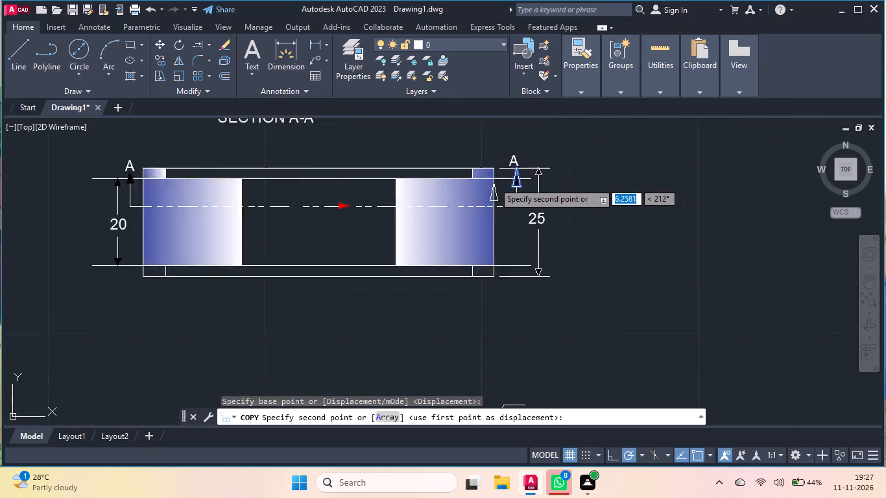
scroll(494, 182, "down", 1)
scroll(503, 353, "up", 4)
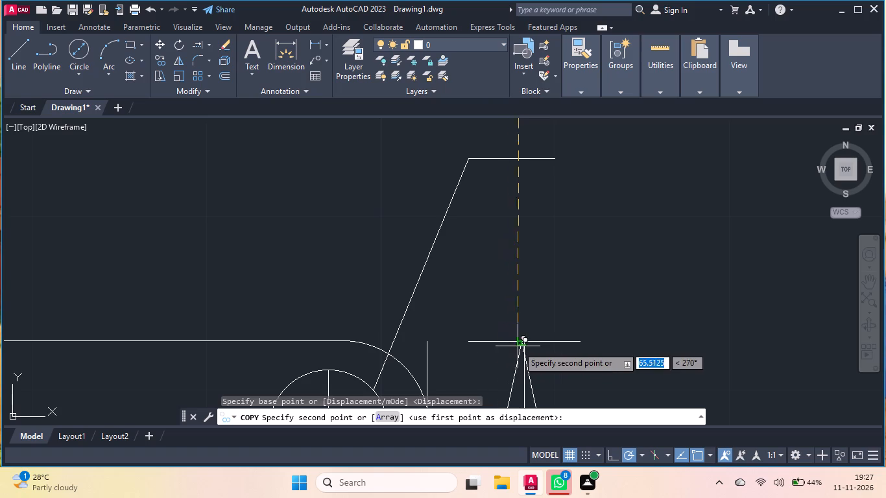
left_click(526, 344)
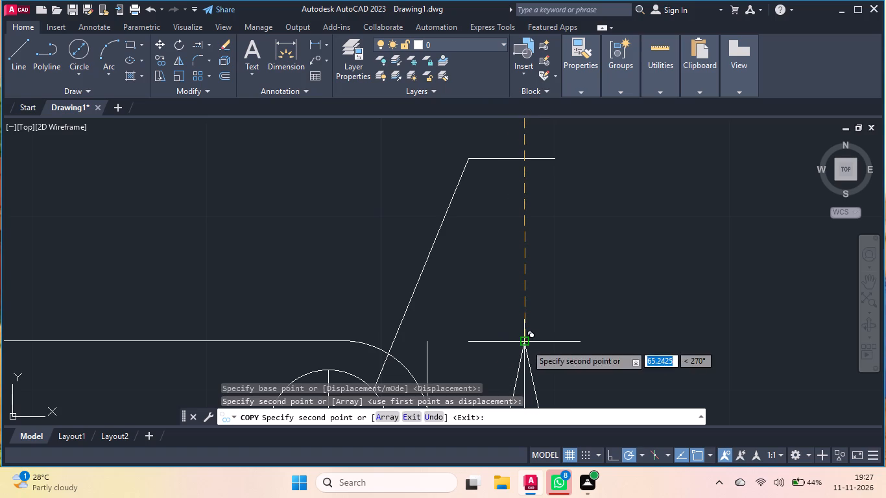
double_click(700, 269)
right_click(695, 270)
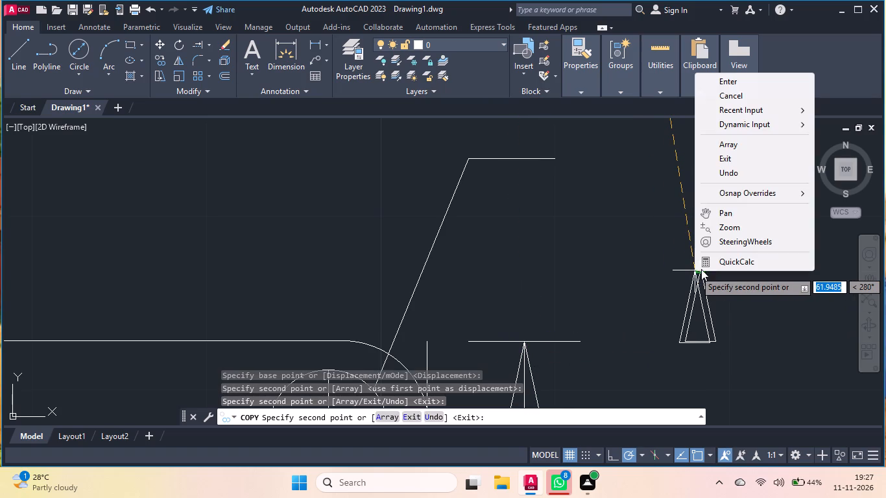
left_click(731, 77)
Rotate the spare arrowhead copy beside the vertical dimension line 180° about its tip so it points downward.
left_click(733, 198)
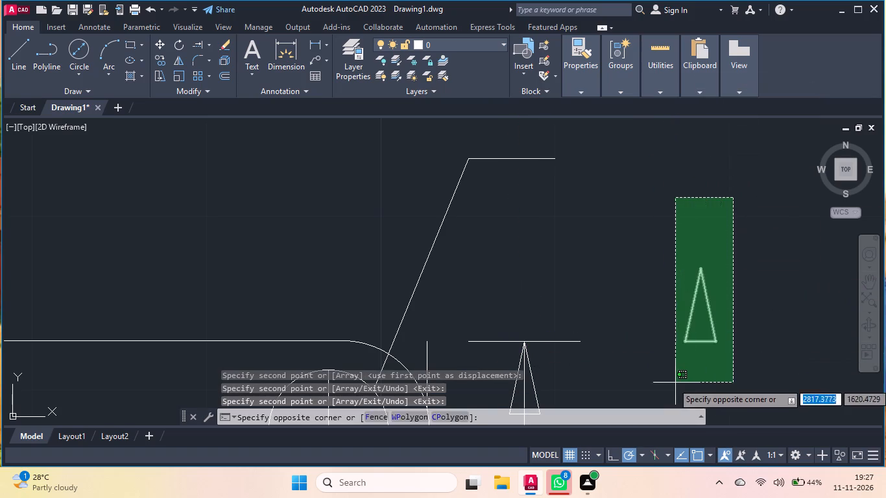
left_click(654, 377)
left_click(181, 44)
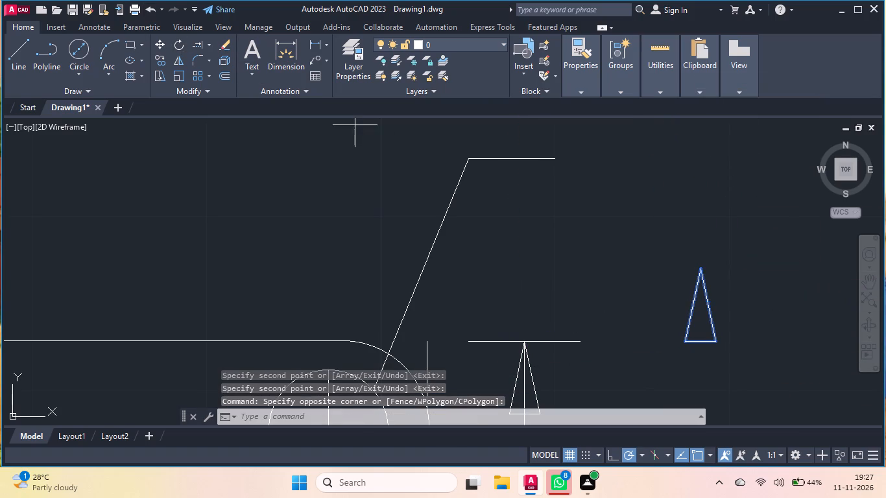
left_click(703, 266)
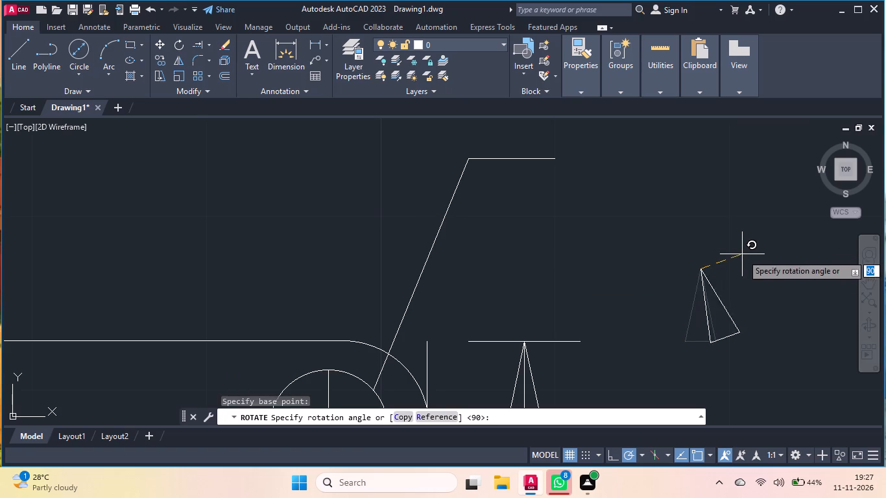
left_click(660, 275)
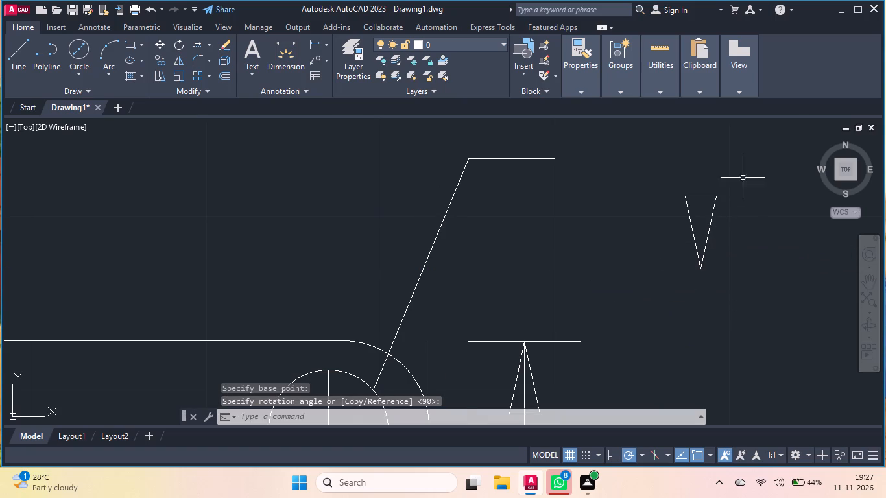
Move the downward-pointing arrowhead by its tip to the vertical dimension line's bottom end, on the lower extension line.
left_click(743, 178)
left_click(675, 285)
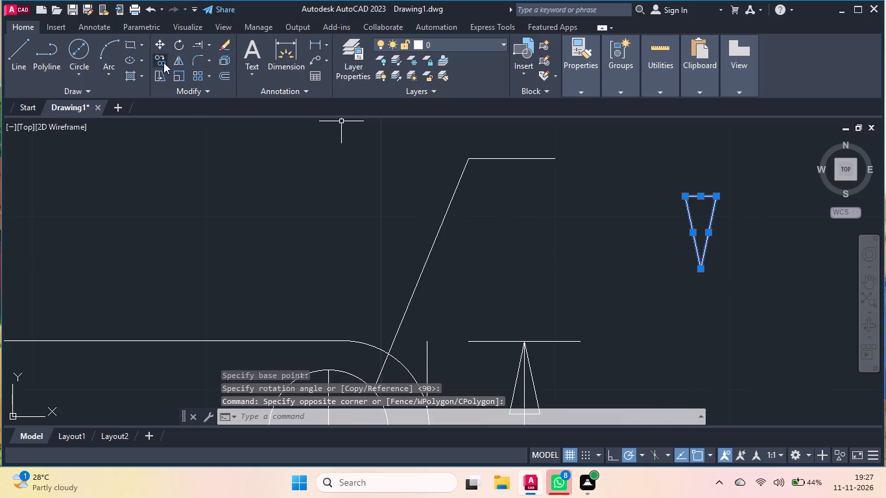
double_click(161, 38)
left_click(697, 272)
scroll(577, 263, "down", 4)
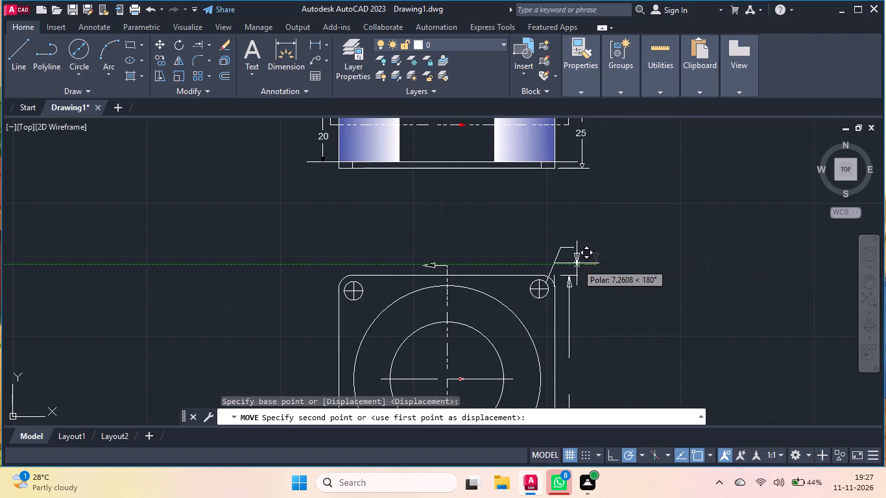
scroll(577, 263, "down", 2)
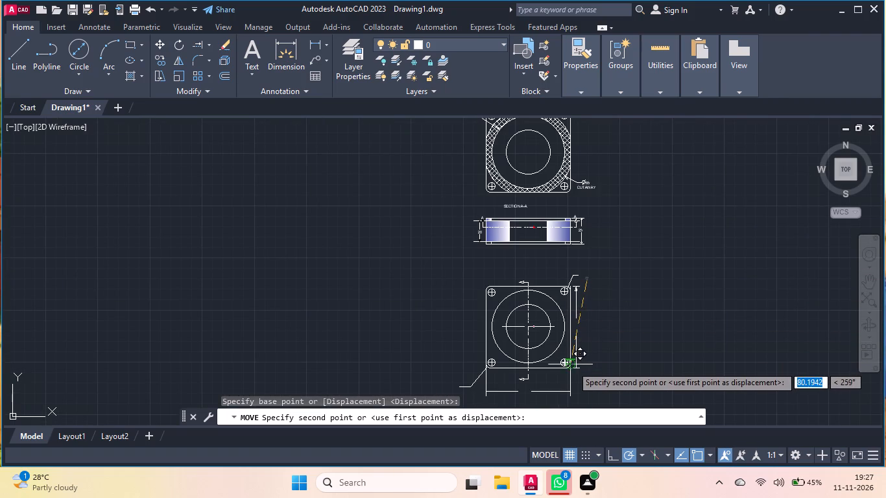
scroll(572, 366, "up", 9)
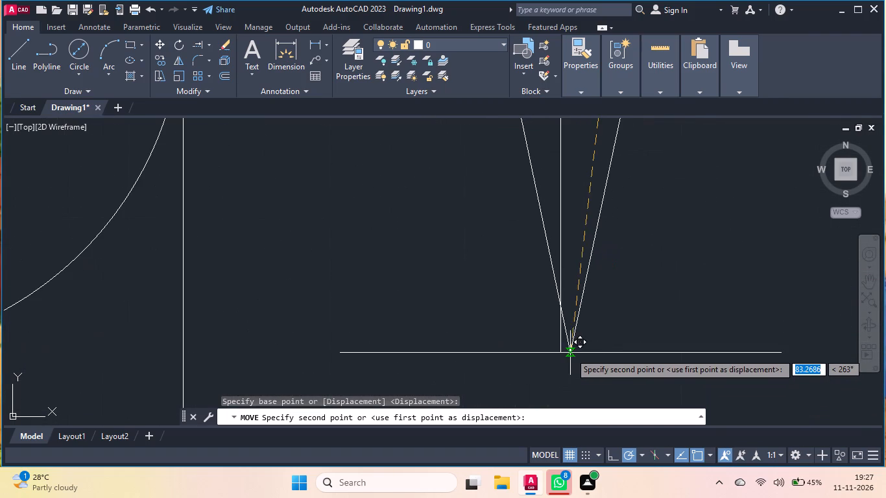
left_click(561, 352)
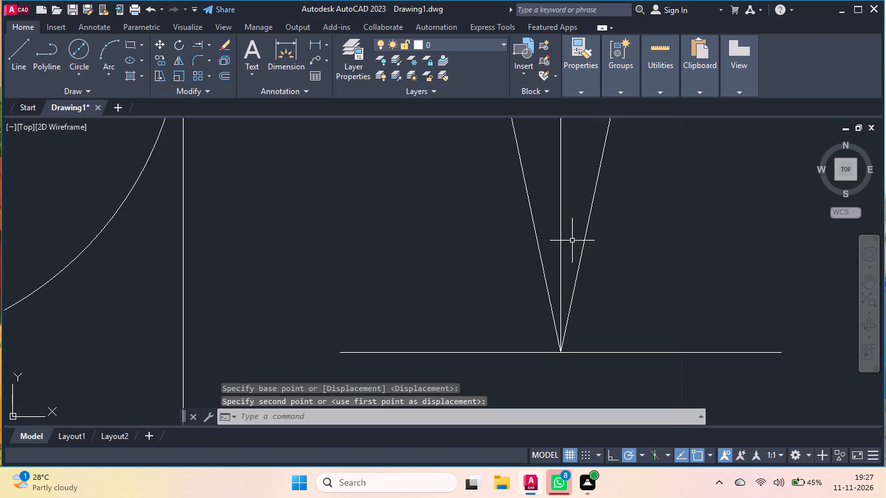
Copy the vertical dimension line's bottom arrowhead by its tip to empty space just below the horizontal dimension line's right segment.
left_click(669, 201)
left_click(584, 217)
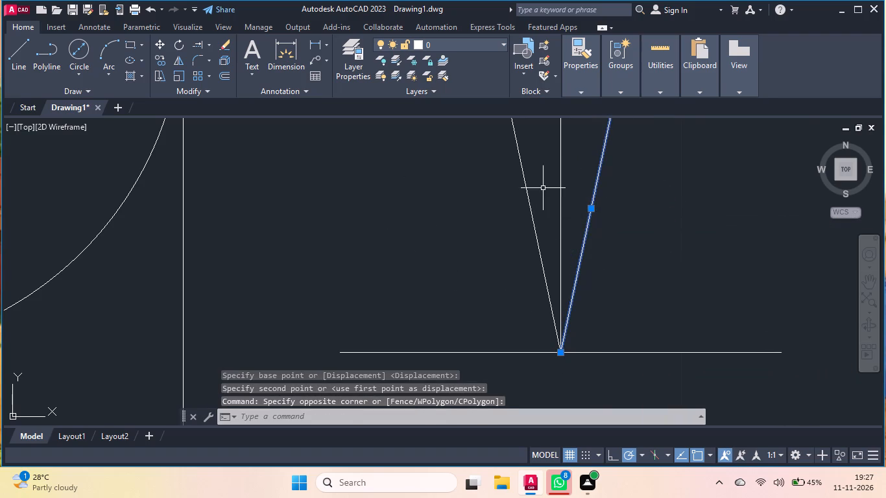
left_click(544, 185)
left_click(497, 228)
scroll(500, 231, "down", 2)
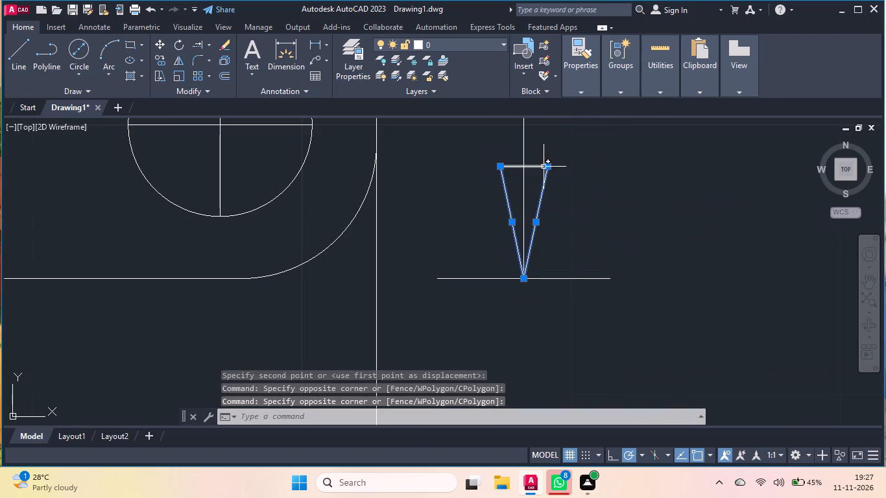
left_click(543, 167)
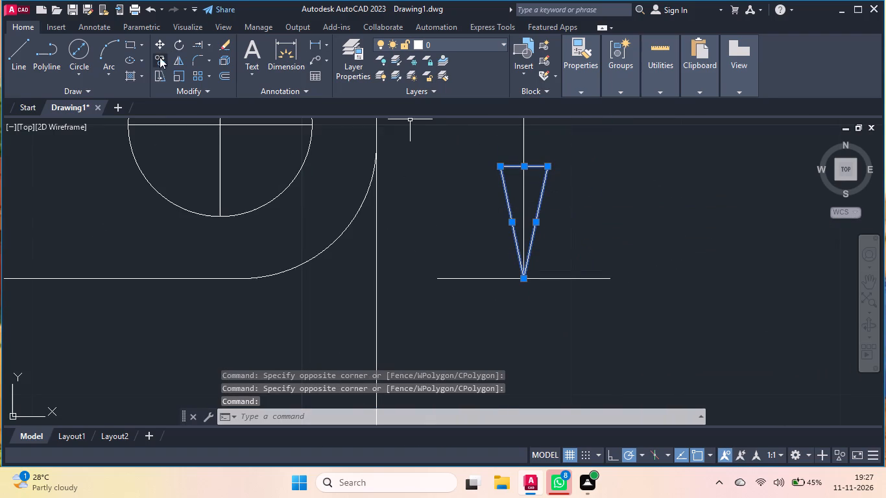
left_click(160, 57)
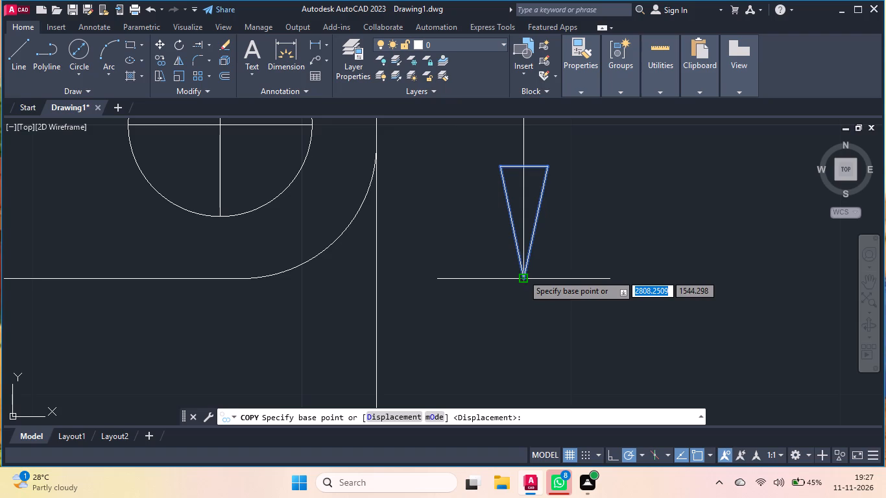
left_click(523, 274)
scroll(683, 215, "down", 4)
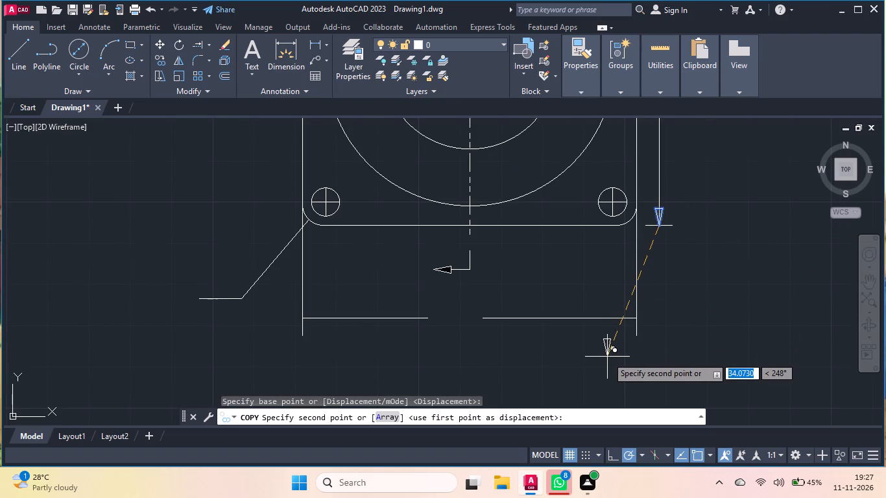
left_click(607, 357)
right_click(590, 358)
left_click(623, 178)
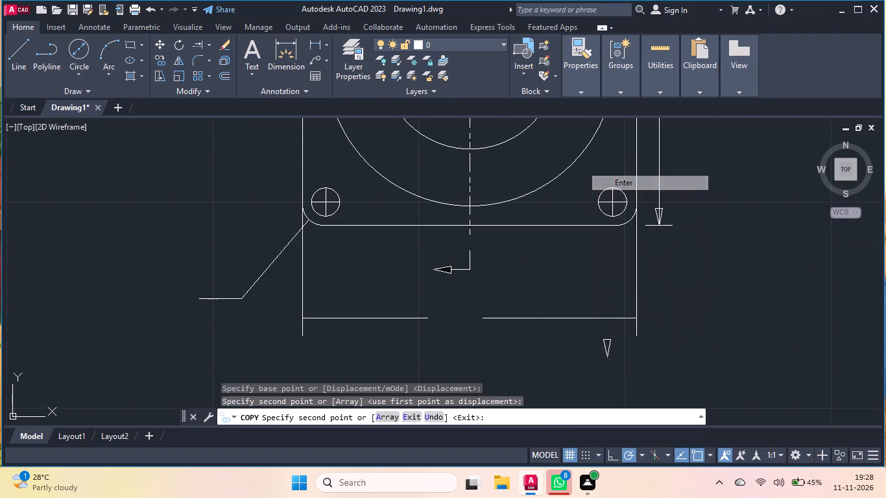
Rotate the new arrowhead copy below the horizontal dimension line 90° about its tip so it points right.
left_click(621, 337)
left_click(593, 363)
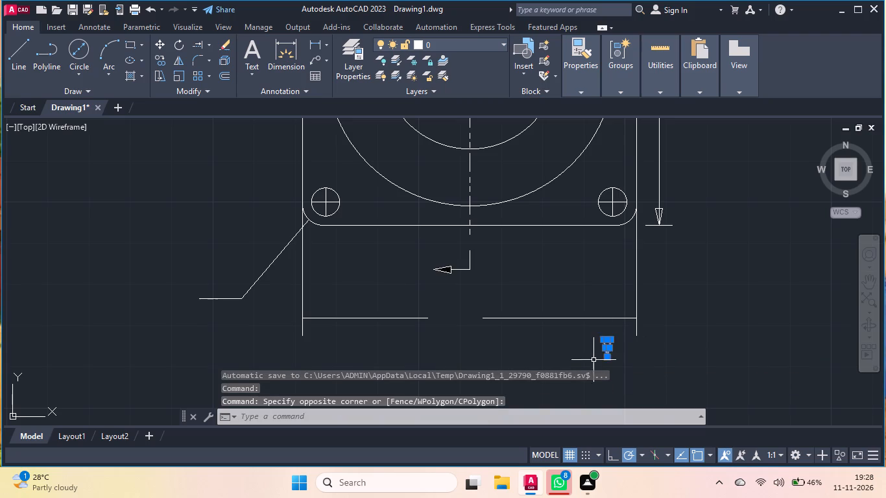
left_click(182, 41)
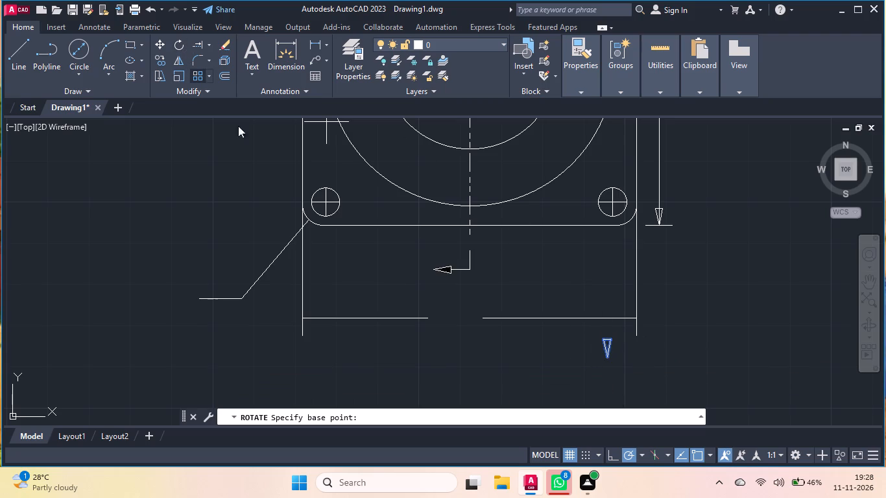
left_click(604, 361)
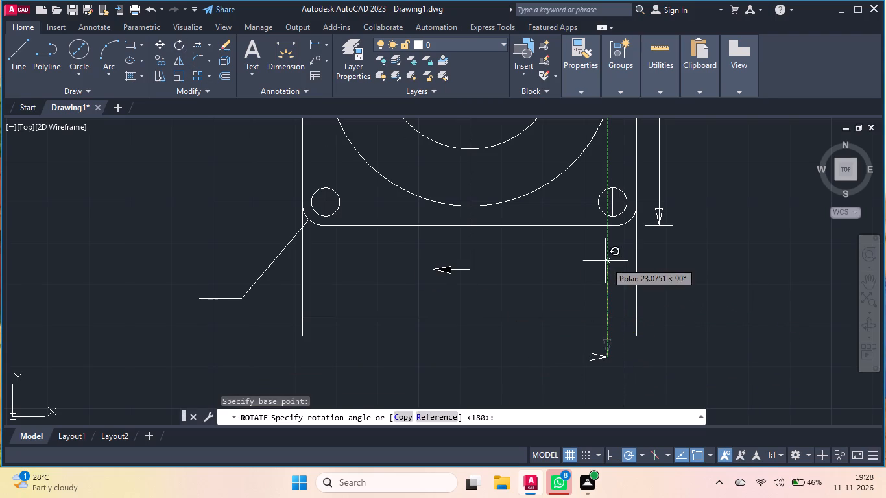
left_click(605, 261)
Move the right-pointing arrowhead by its tip to the horizontal dimension line's right end, on the right extension line.
left_click(619, 343)
left_click(583, 370)
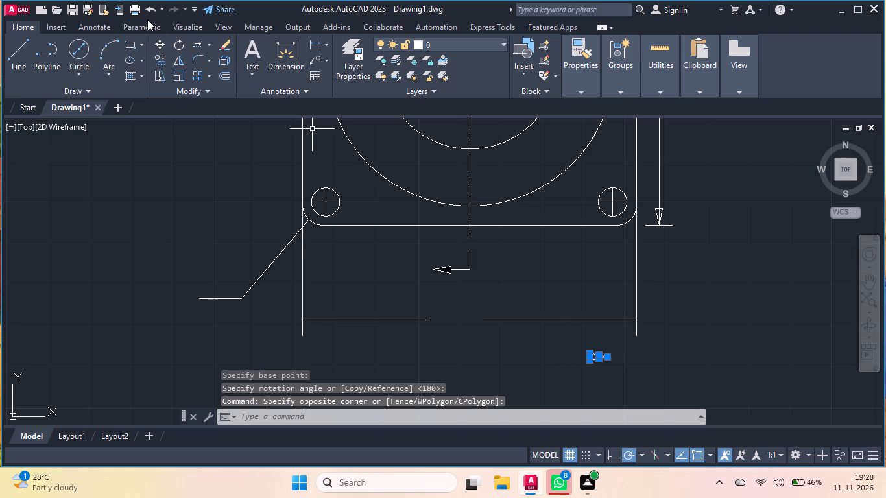
left_click(158, 45)
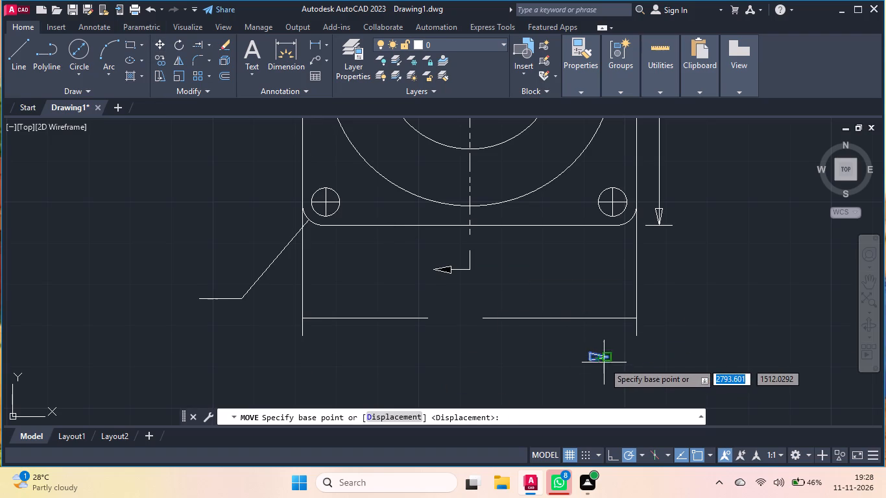
left_click(606, 357)
scroll(641, 318, "up", 5)
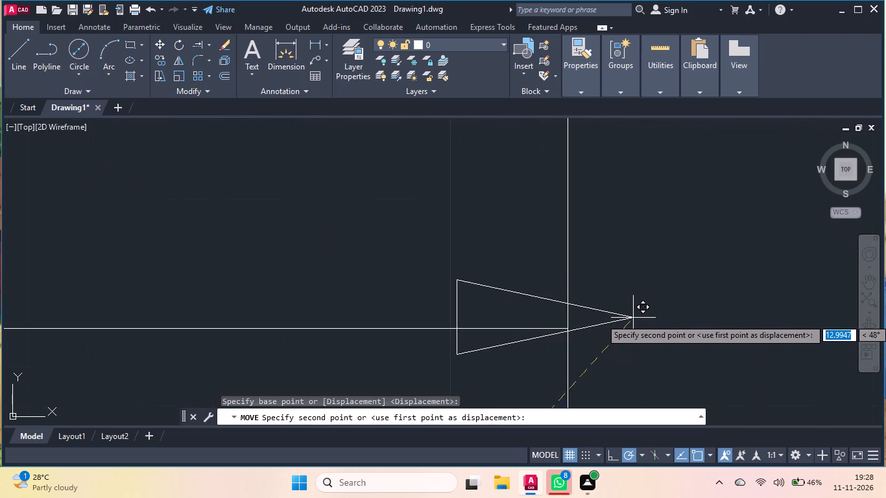
left_click(569, 329)
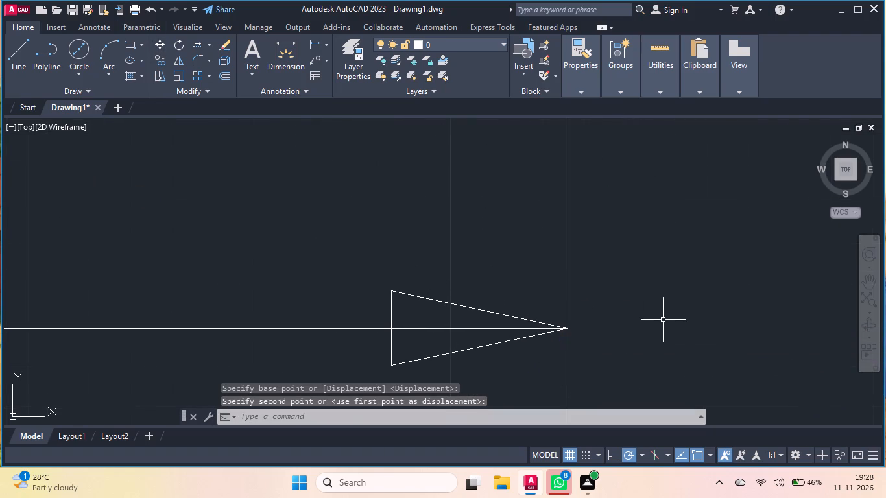
Copy the horizontal dimension line's right arrowhead by its tip to empty space outside the left extension line, level with the dimension line.
left_click(507, 274)
double_click(381, 303)
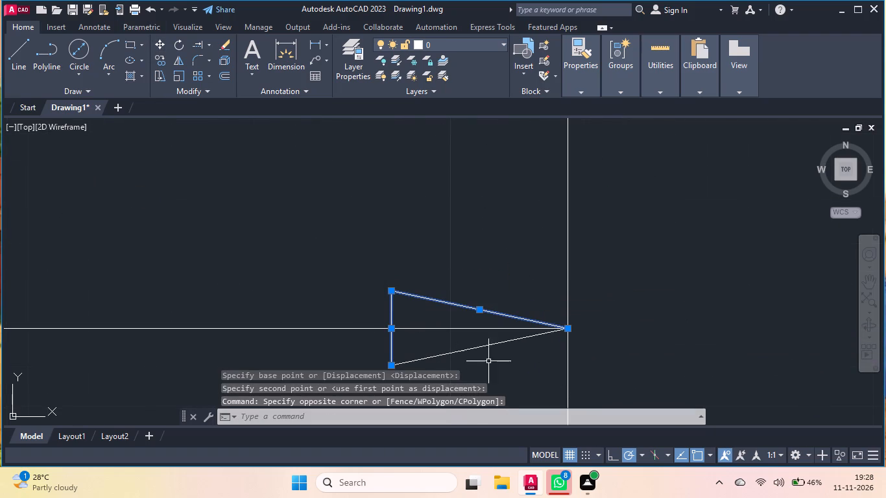
left_click(494, 344)
left_click(162, 56)
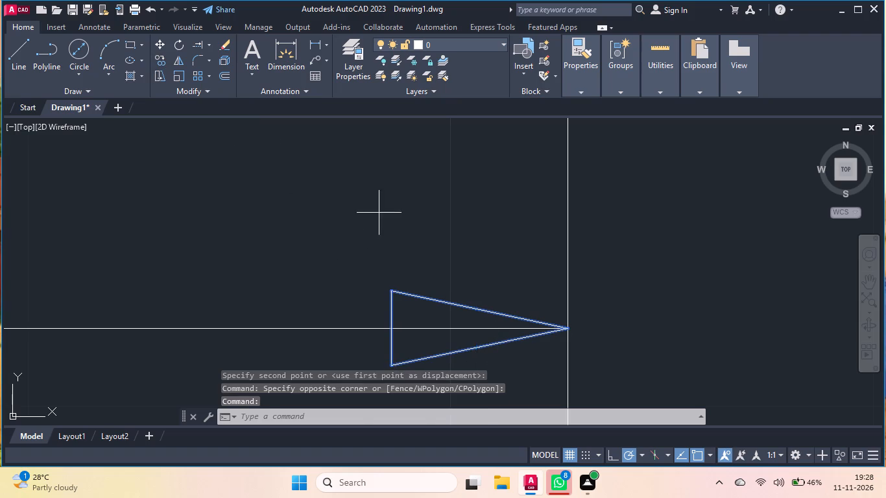
left_click(568, 329)
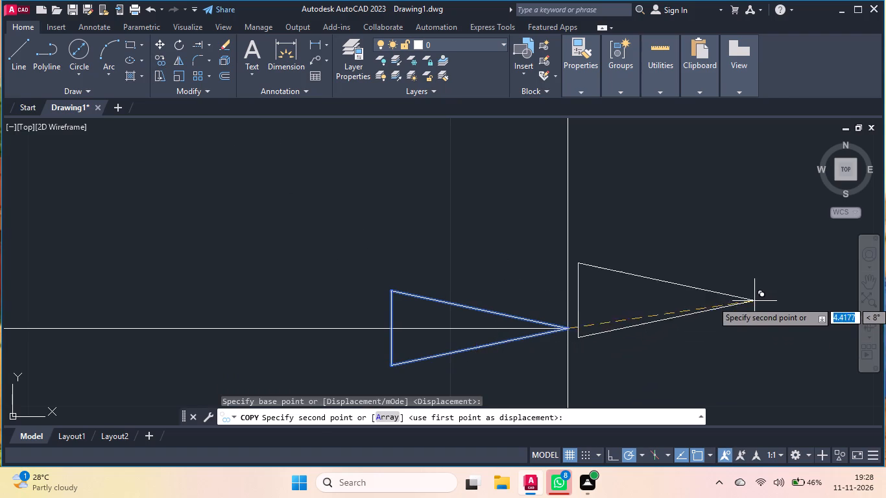
scroll(756, 301, "down", 4)
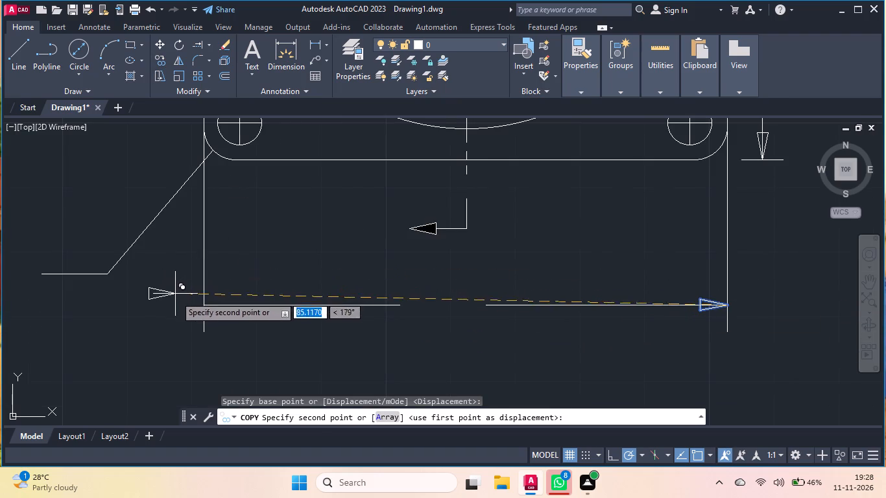
left_click(169, 307)
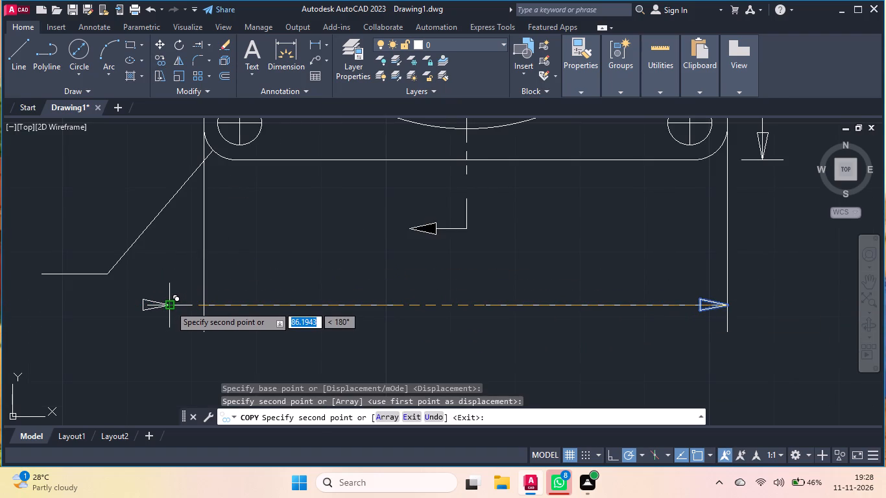
right_click(195, 272)
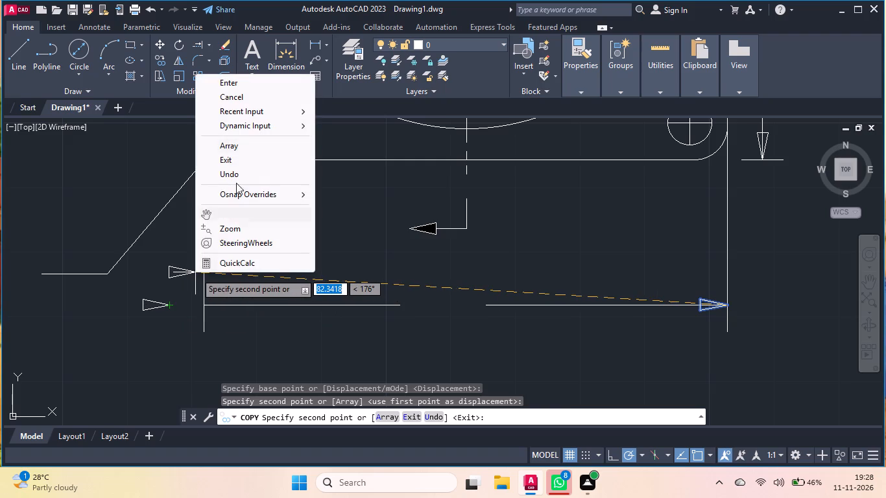
left_click(239, 83)
Rotate the arrowhead copy outside the left extension line 180° about its tip so it points left.
left_click(169, 254)
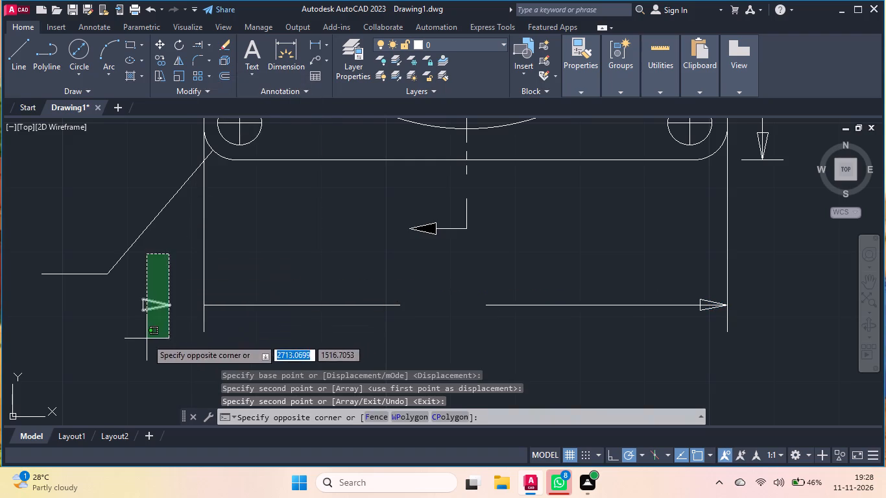
left_click(147, 338)
scroll(147, 316, "up", 2)
left_click(132, 285)
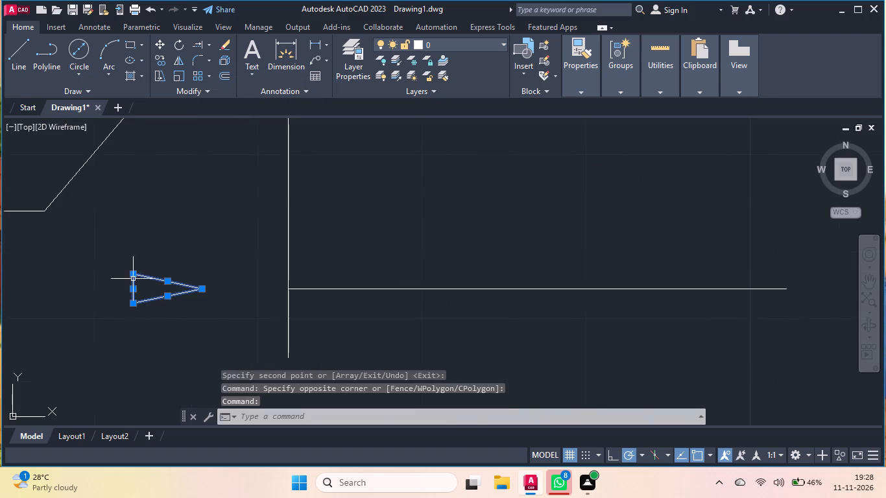
left_click(177, 38)
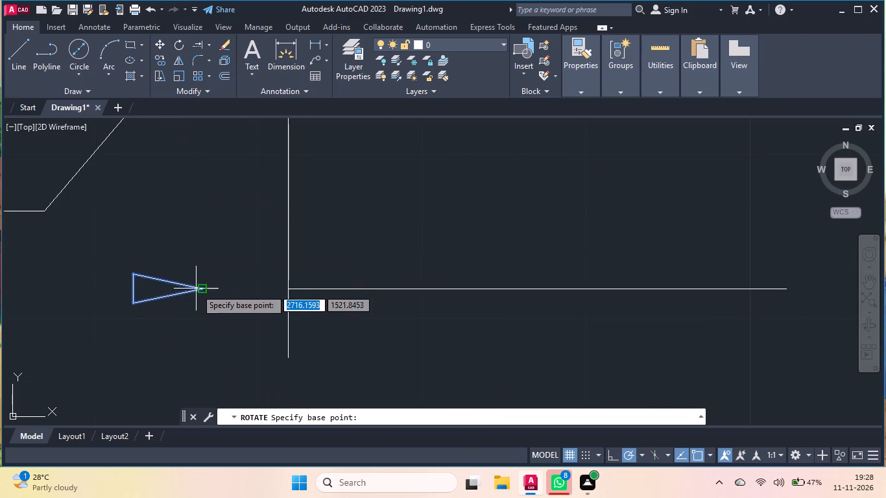
left_click(198, 294)
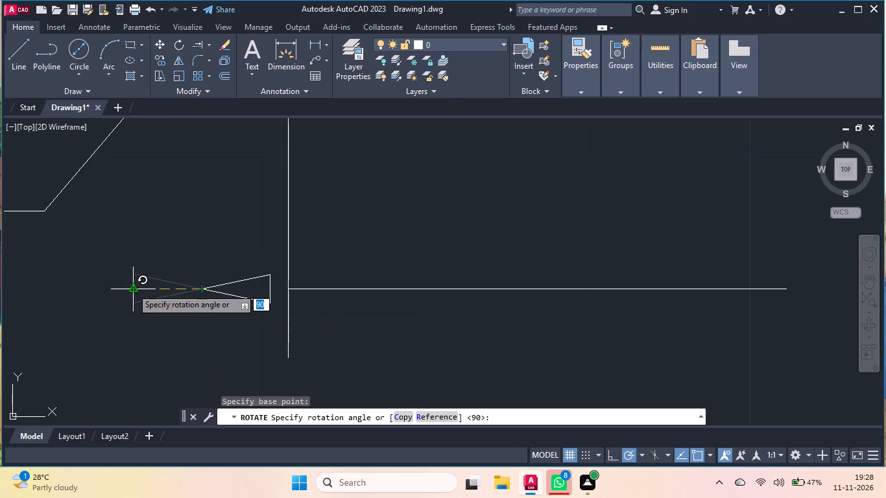
left_click(132, 288)
Move the left-pointing arrowhead by its tip to the horizontal dimension line's left end, on the left extension line.
left_click(280, 249)
left_click(211, 309)
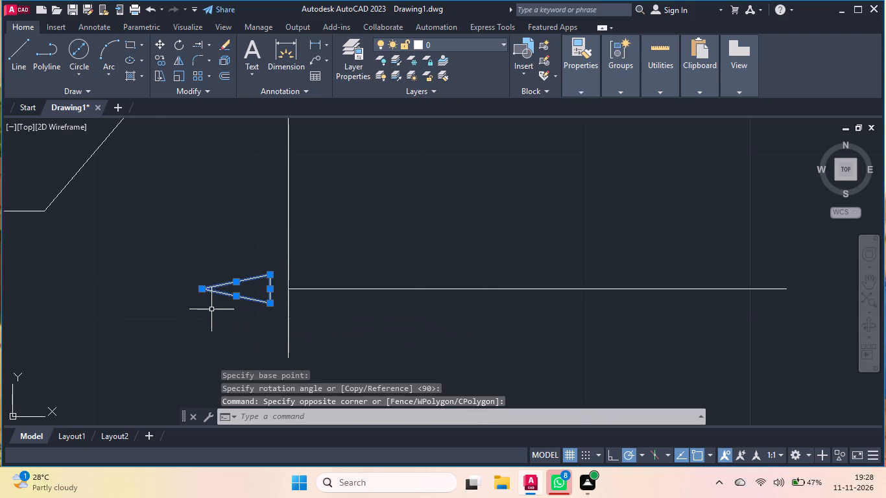
left_click(163, 41)
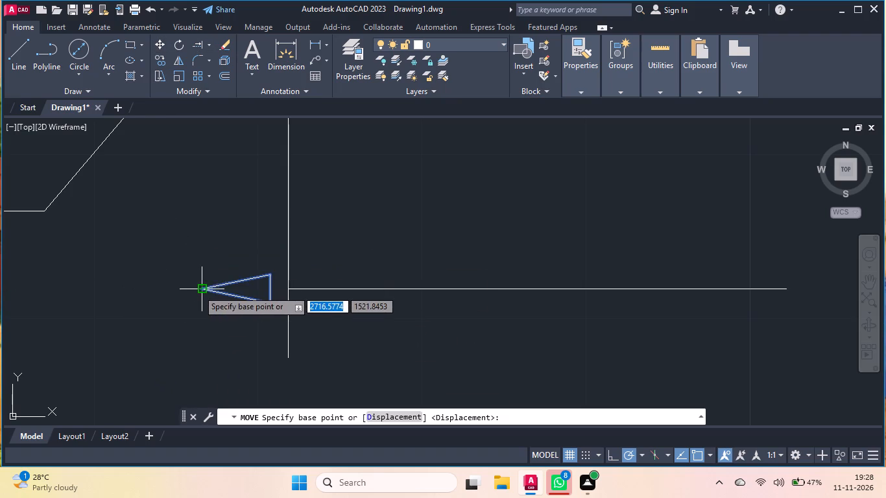
left_click(198, 290)
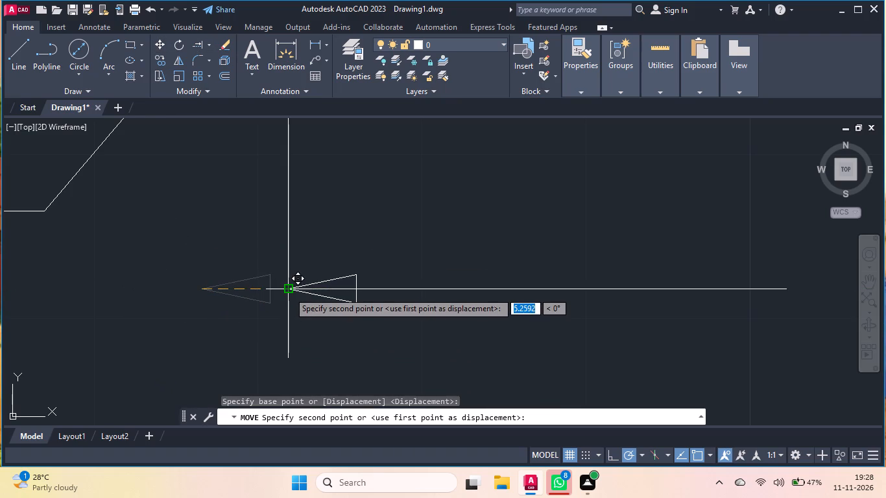
left_click(289, 292)
Copy the horizontal dimension line's left arrowhead to empty space outside the left extension line, slightly above the dimension line.
left_click(370, 261)
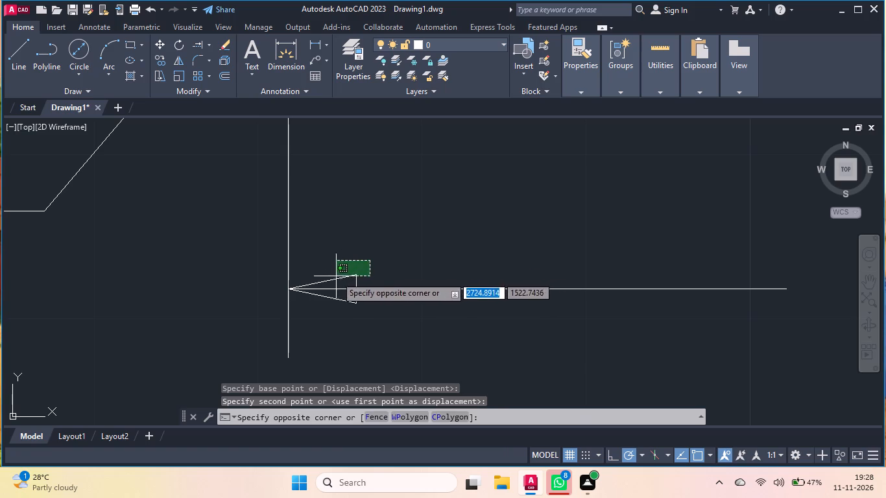
left_click(333, 278)
left_click(342, 294)
left_click(335, 304)
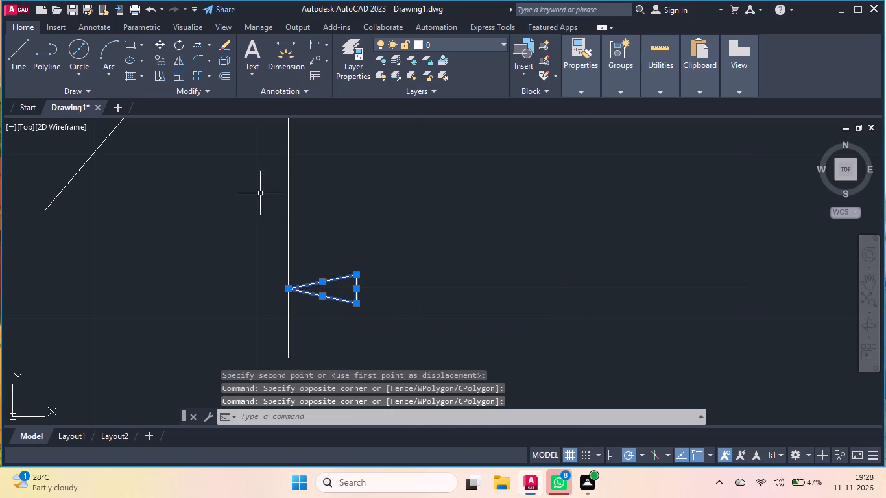
left_click(161, 60)
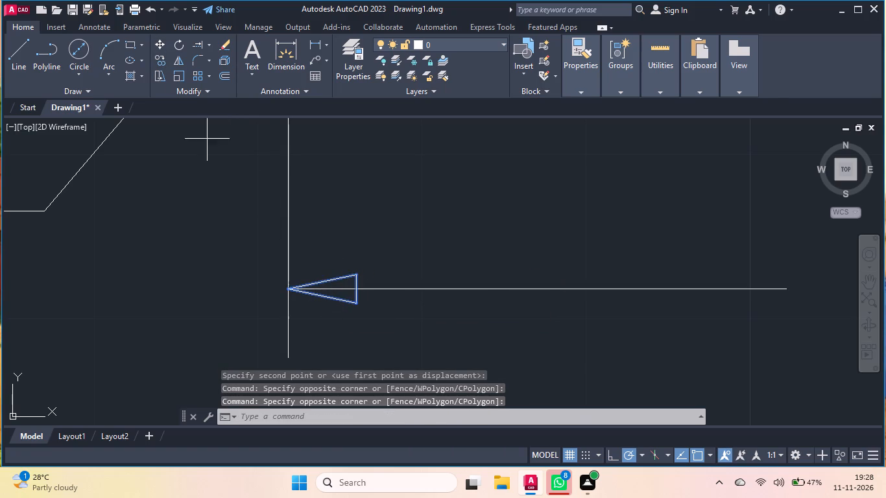
left_click(357, 274)
left_click(219, 249)
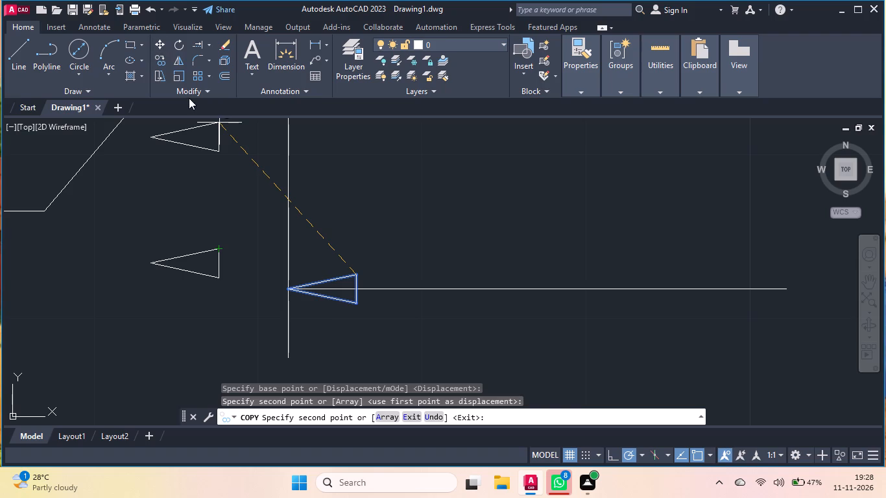
key("Escape")
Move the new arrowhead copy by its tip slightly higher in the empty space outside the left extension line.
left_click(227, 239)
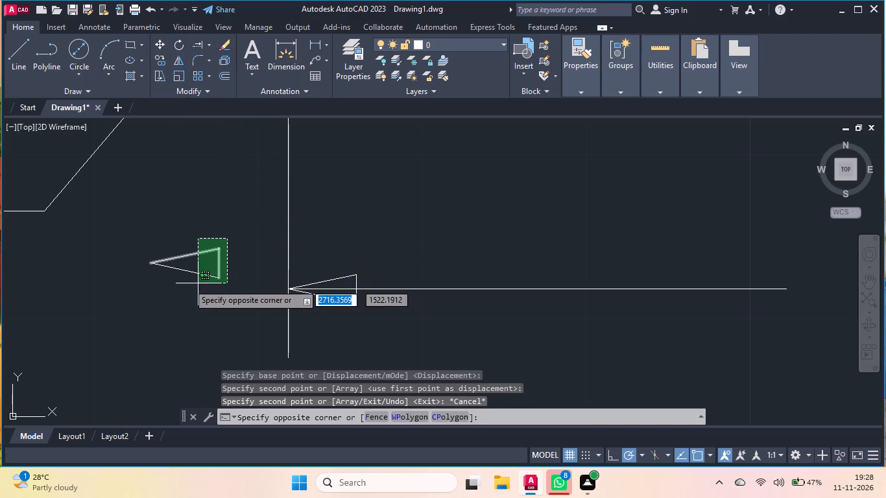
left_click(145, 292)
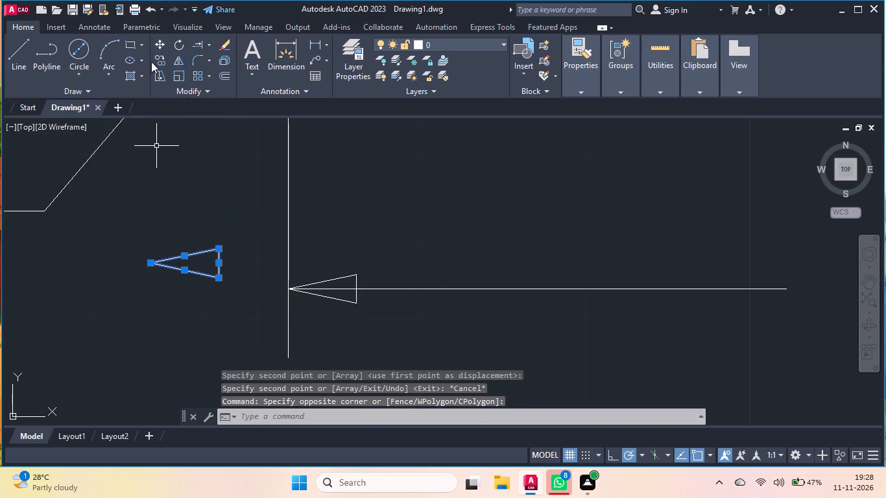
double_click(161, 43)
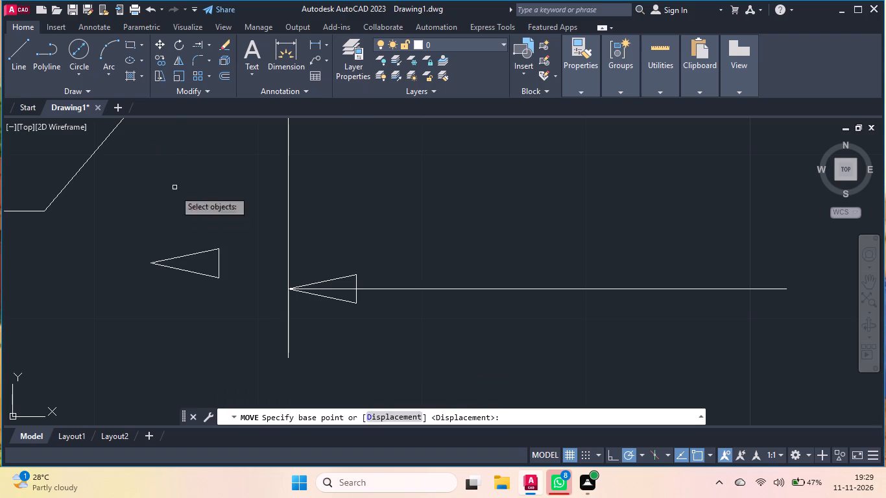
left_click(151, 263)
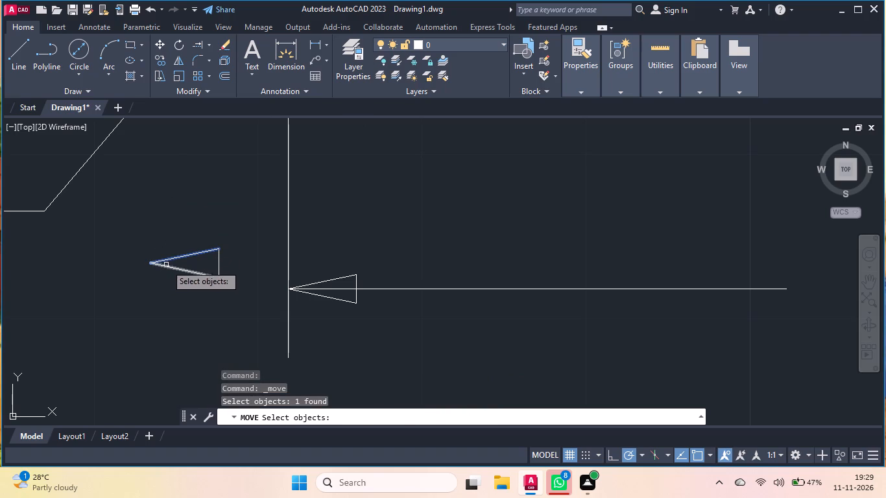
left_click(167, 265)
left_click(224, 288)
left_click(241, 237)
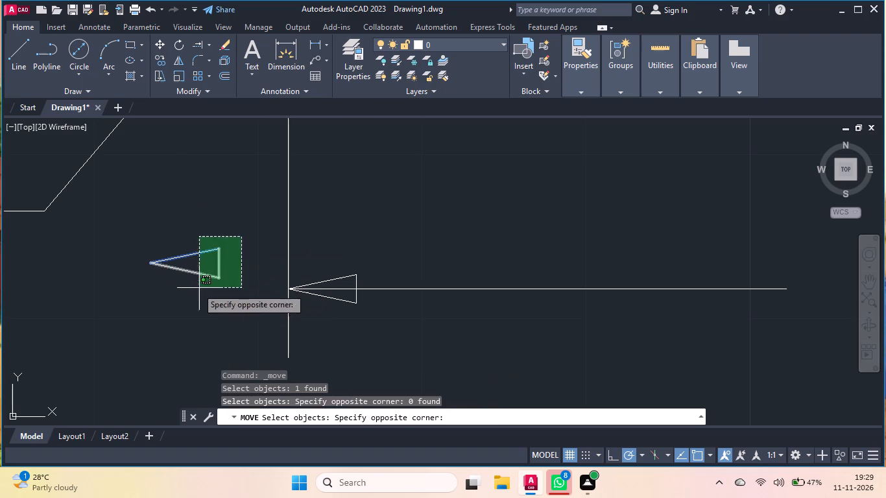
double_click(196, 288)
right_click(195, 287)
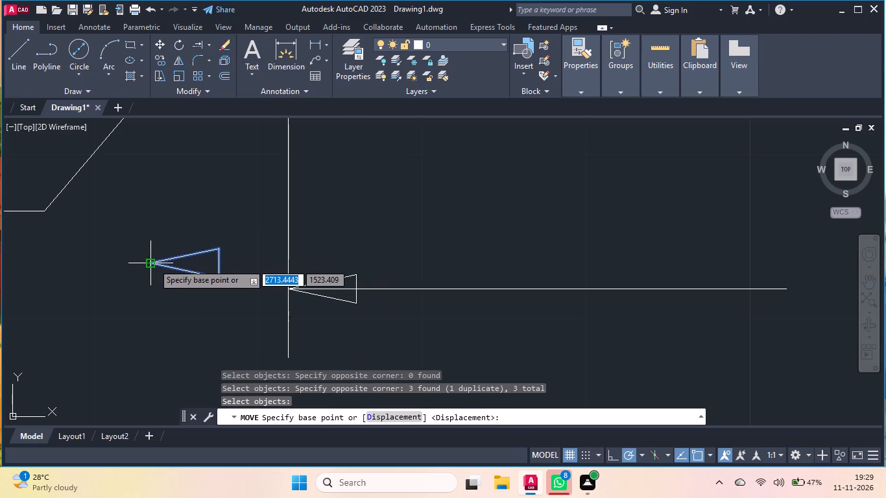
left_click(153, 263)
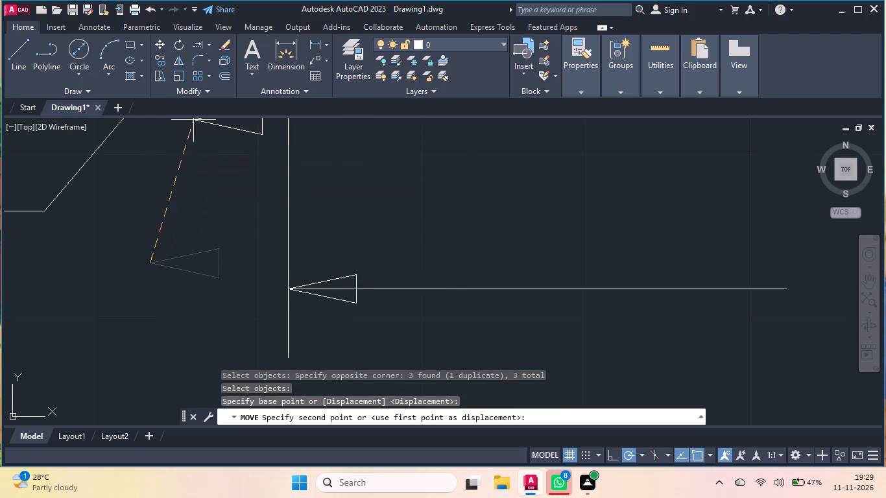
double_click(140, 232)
Rotate the arrowhead copy about its tip by eye so it points diagonally up and right, like the leader line.
left_click(172, 43)
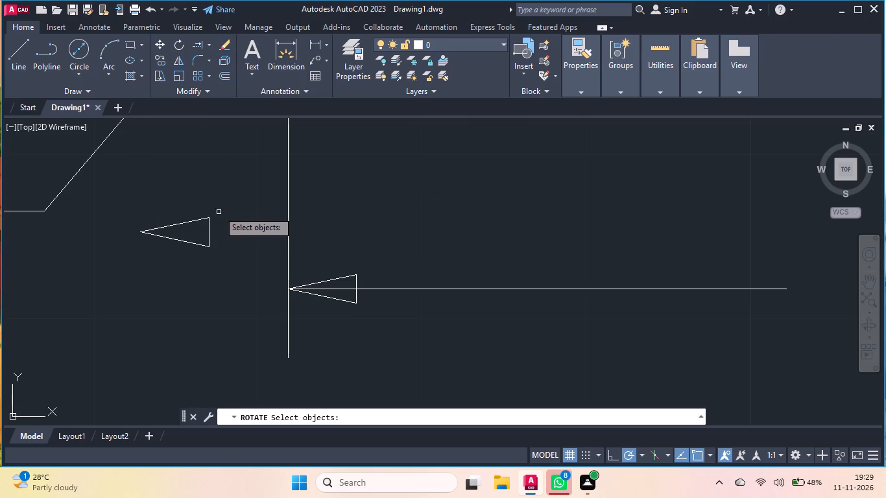
left_click(224, 195)
left_click(138, 285)
right_click(138, 284)
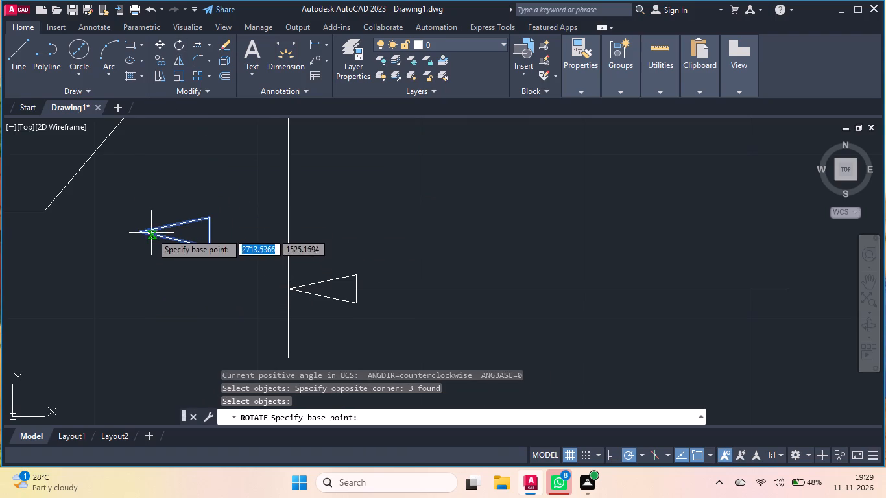
left_click(139, 231)
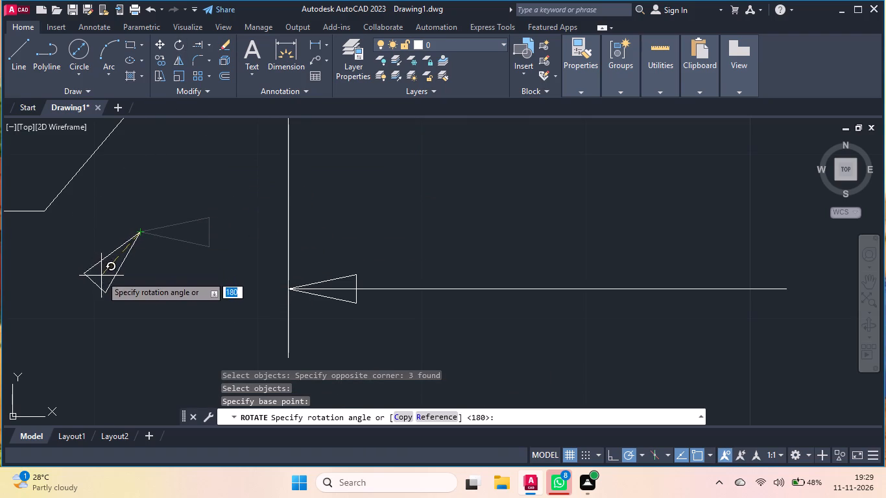
left_click(77, 326)
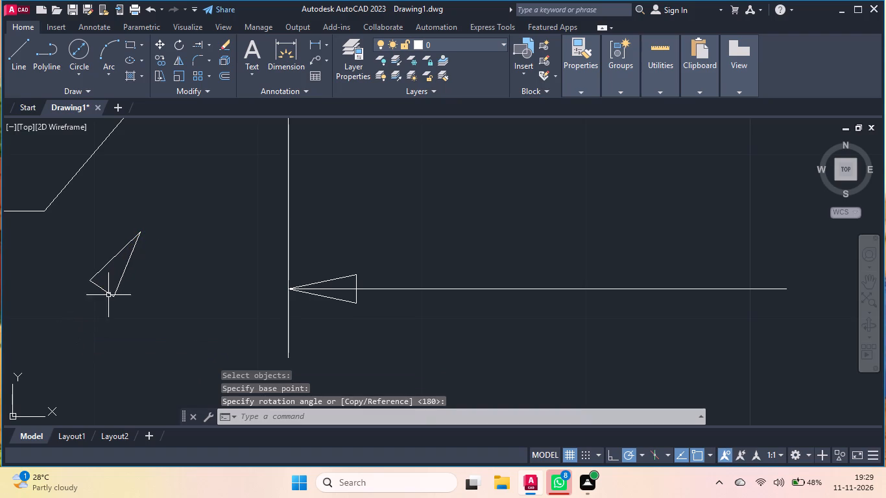
Move the diagonal arrowhead by its tip to the leader's end on the plate's lower-left rounded corner.
left_click(160, 209)
left_click(70, 313)
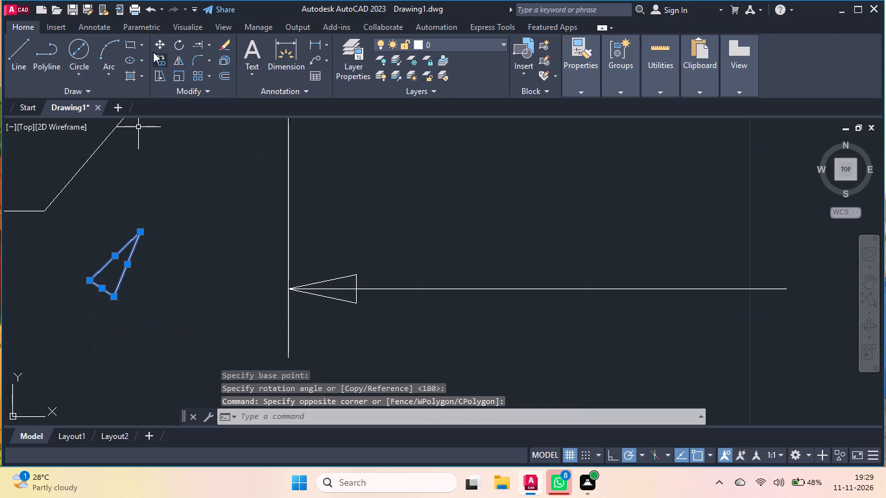
double_click(160, 45)
left_click(138, 233)
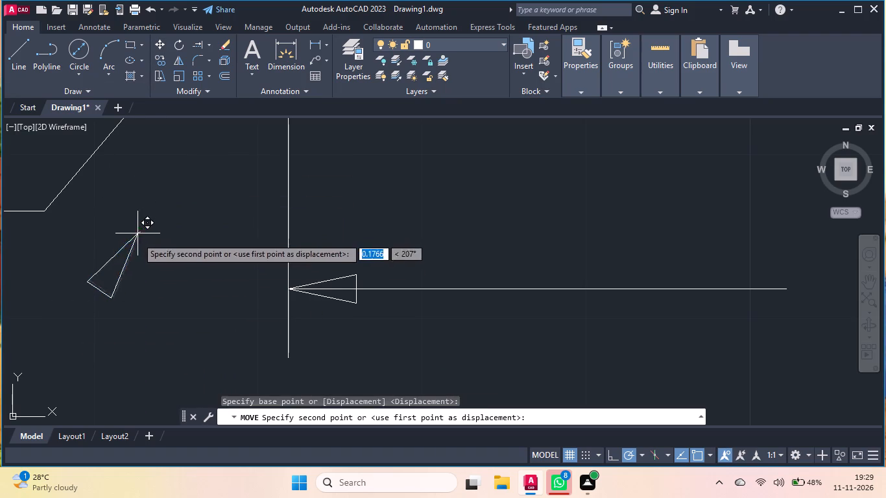
scroll(143, 255, "down", 4)
scroll(169, 204, "up", 5)
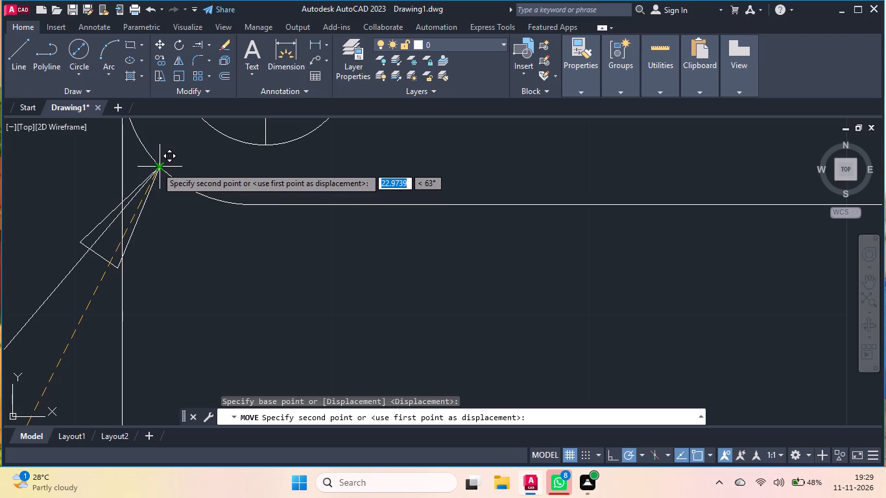
double_click(156, 167)
Trim away the upper-left side of the leader's arrowhead.
left_click(91, 228)
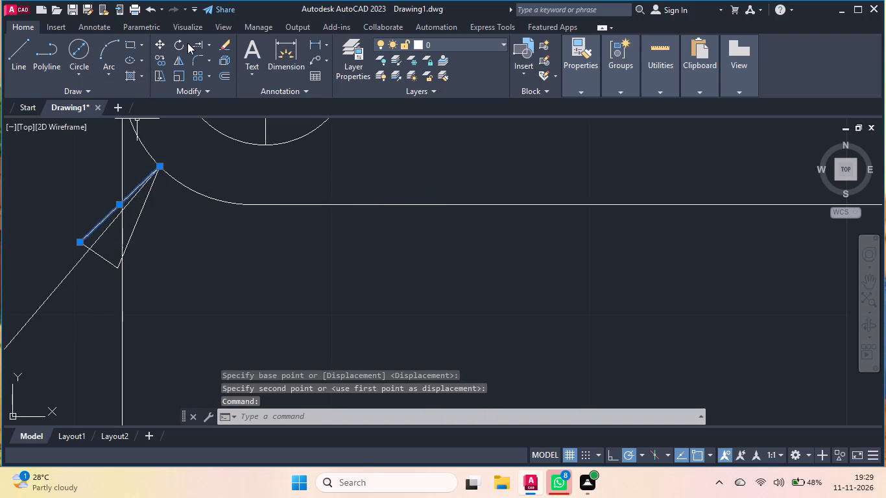
left_click(209, 45)
left_click(210, 64)
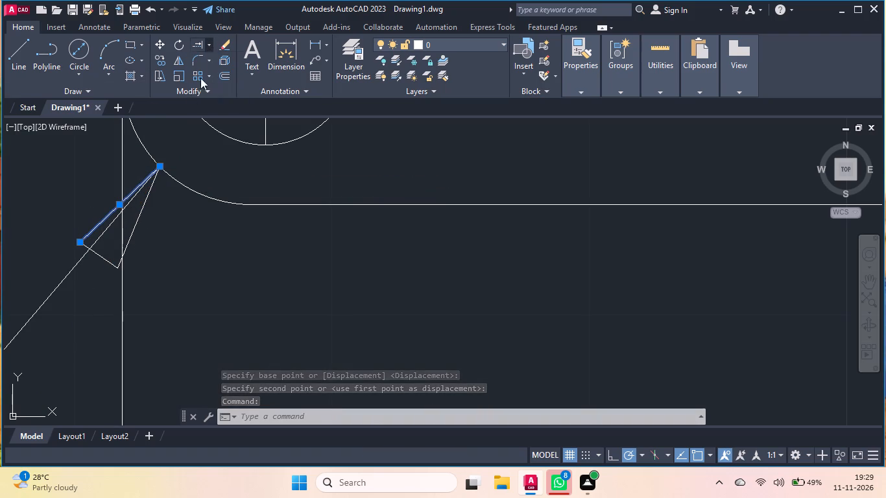
left_click(134, 187)
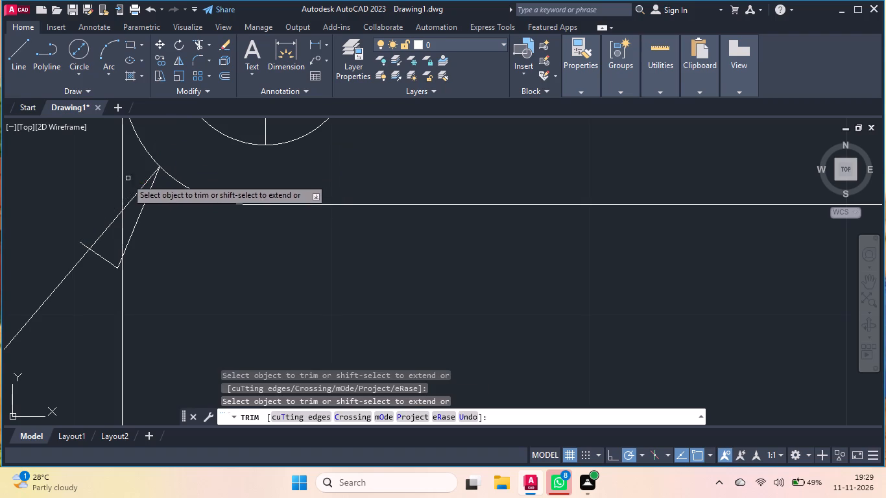
Draw lines extending the leader arrowhead's base outward by about 1.1 units and closing it to the tip with a side about 4.59 long.
left_click(23, 52)
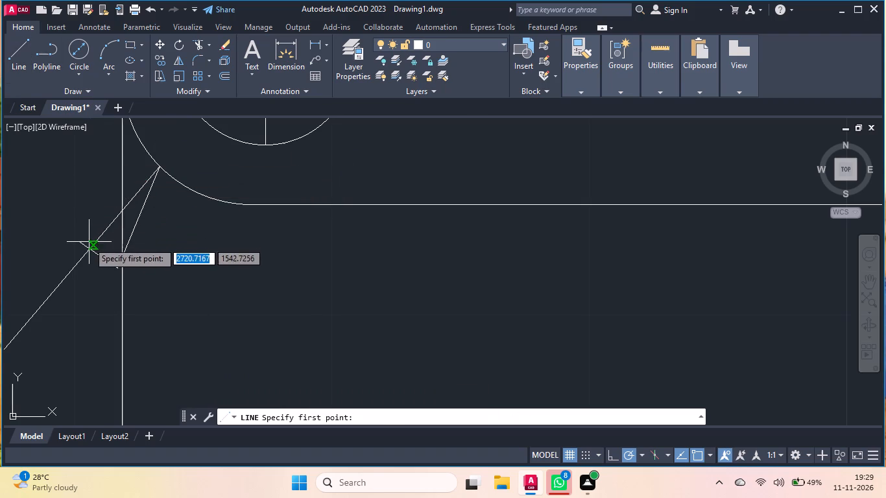
left_click(80, 243)
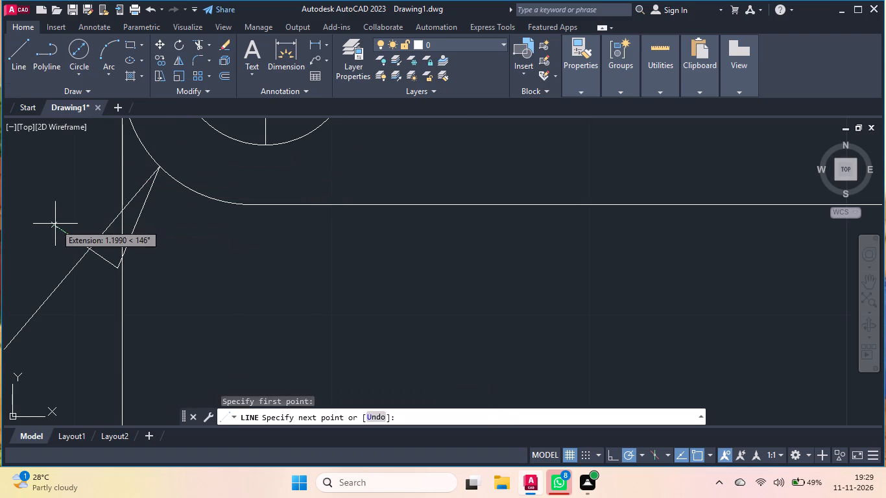
left_click(57, 227)
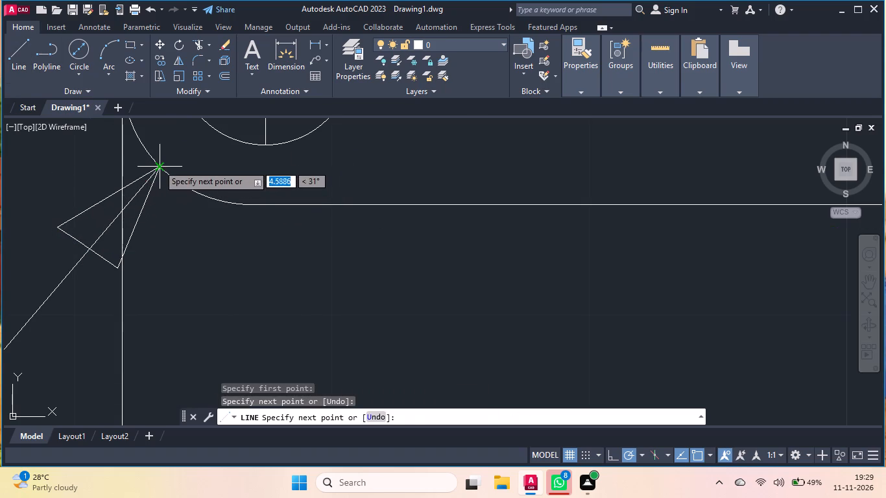
double_click(158, 165)
Trim the leader line and left extension line segments that lie inside the leader's arrowhead.
left_click(197, 43)
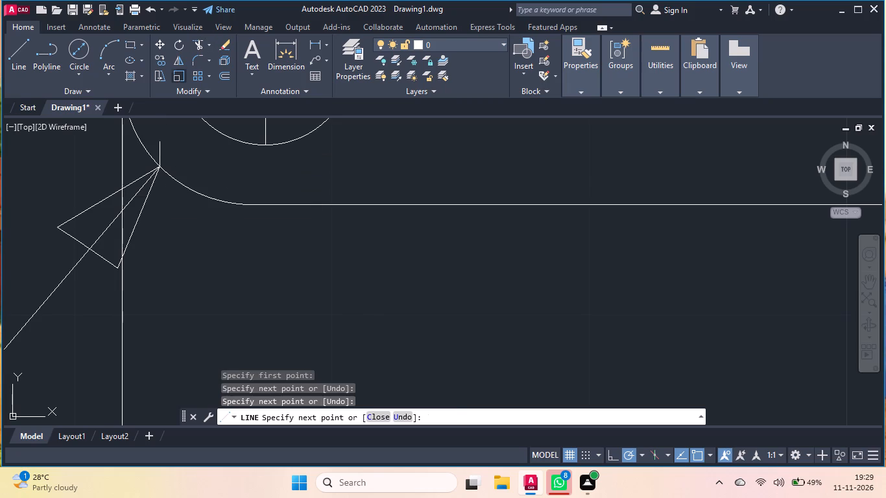
left_click(141, 198)
double_click(116, 212)
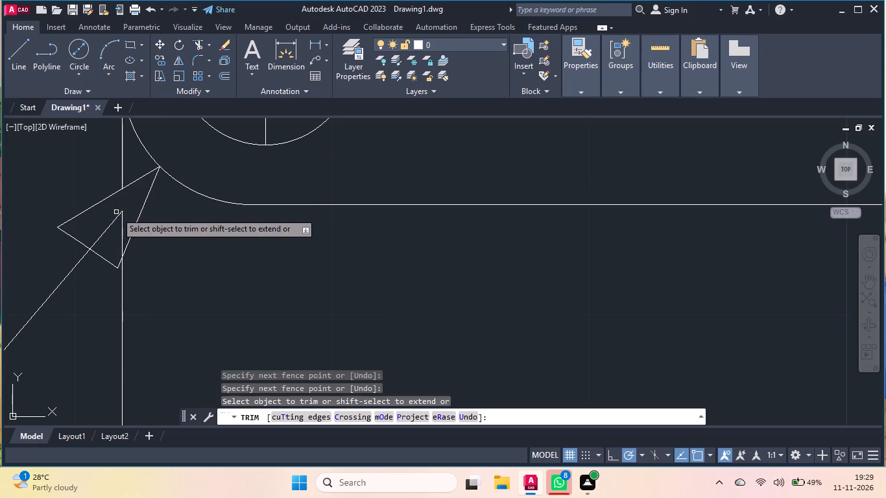
double_click(132, 208)
left_click(109, 224)
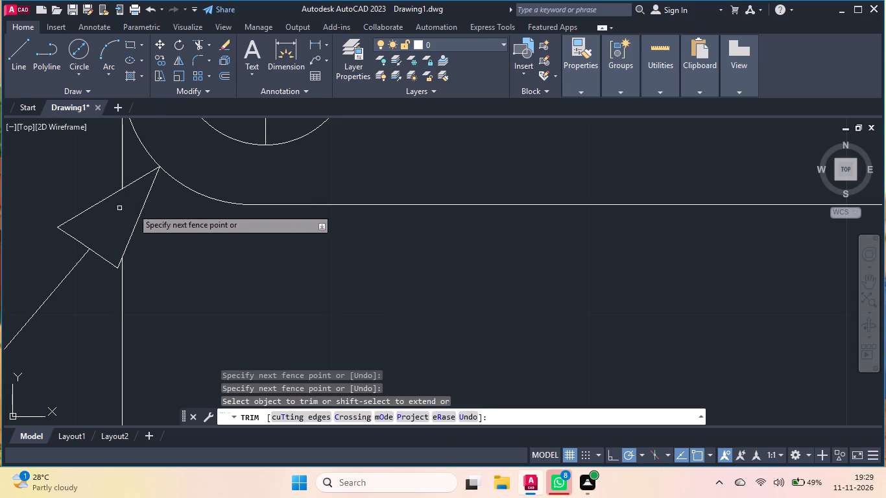
Trim the dimension line segments inside both arrowheads of the horizontal dimension and both arrowheads of the vertical dimension.
scroll(119, 207, "down", 3)
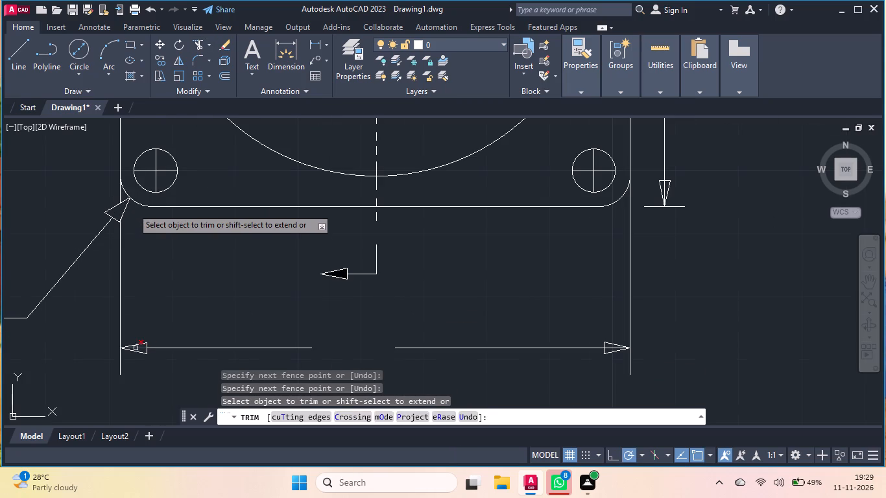
left_click(138, 348)
left_click(611, 348)
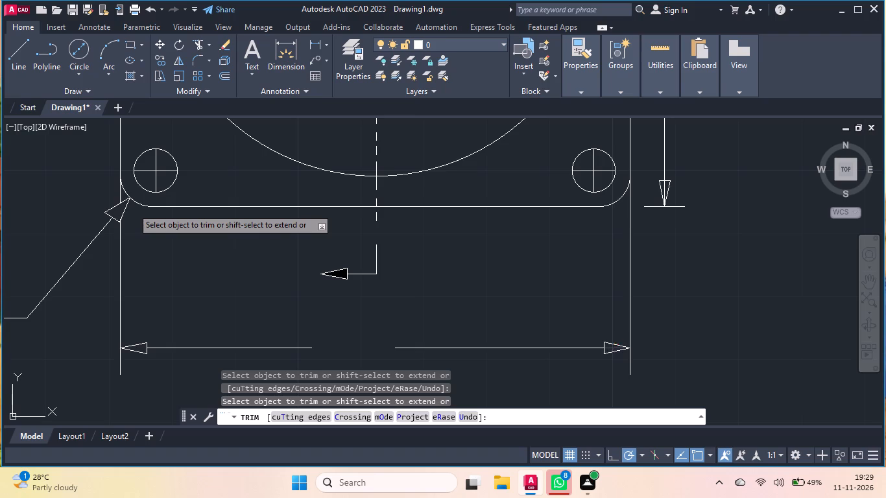
left_click(663, 187)
scroll(569, 269, "down", 2)
scroll(595, 159, "down", 2)
scroll(603, 115, "up", 4)
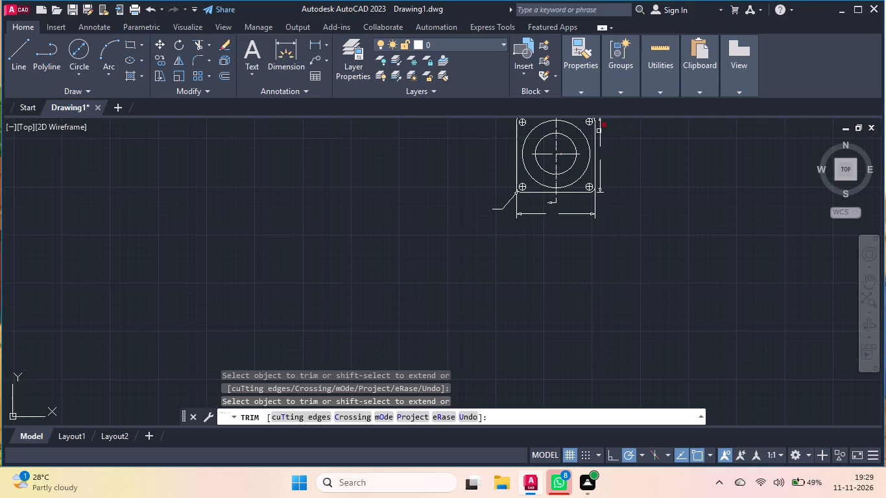
scroll(592, 167, "down", 2)
scroll(593, 143, "up", 5)
scroll(576, 200, "up", 2)
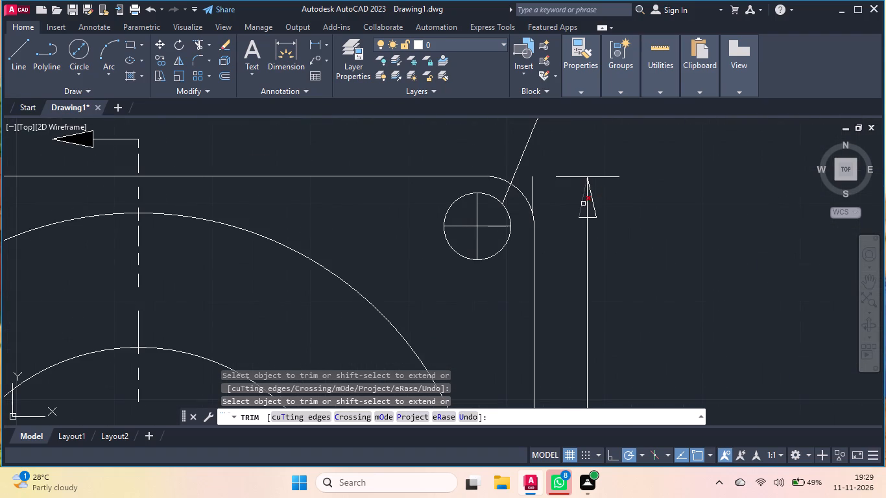
left_click(588, 204)
Hatch both arrowheads of the vertical dimension with a solid fill in black (0,0,0).
left_click(132, 73)
left_click(368, 58)
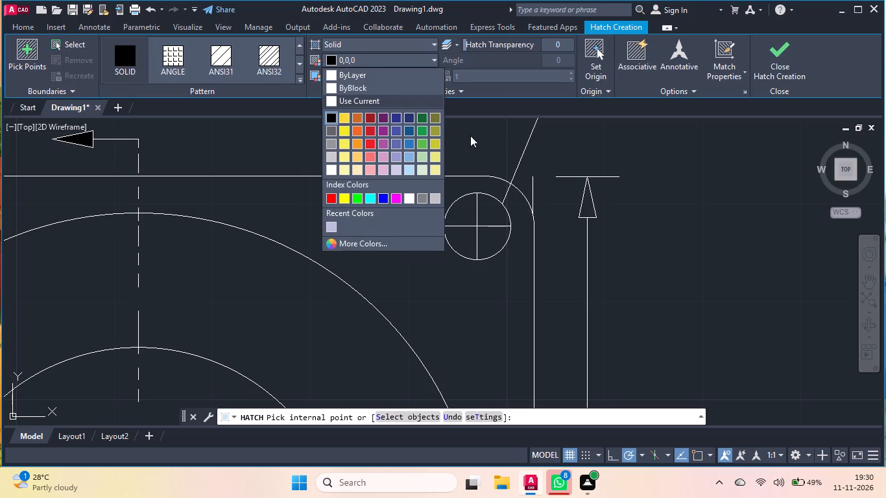
left_click(325, 116)
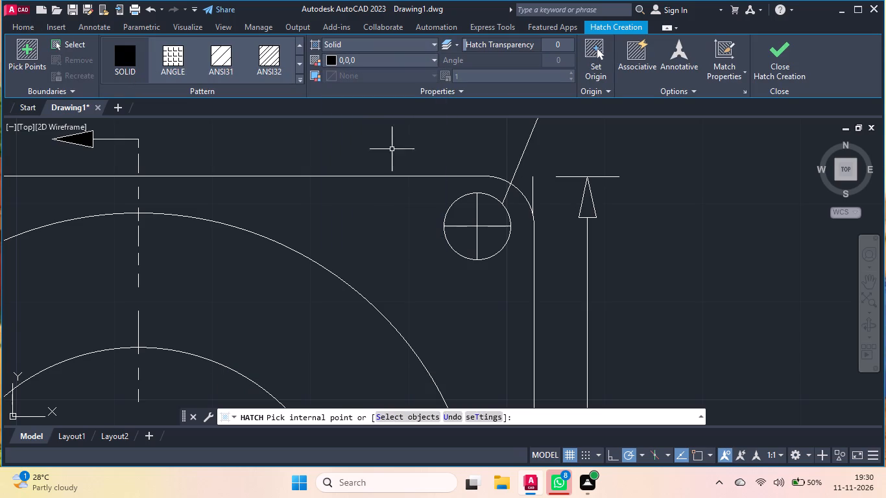
left_click(586, 211)
scroll(578, 165, "down", 2)
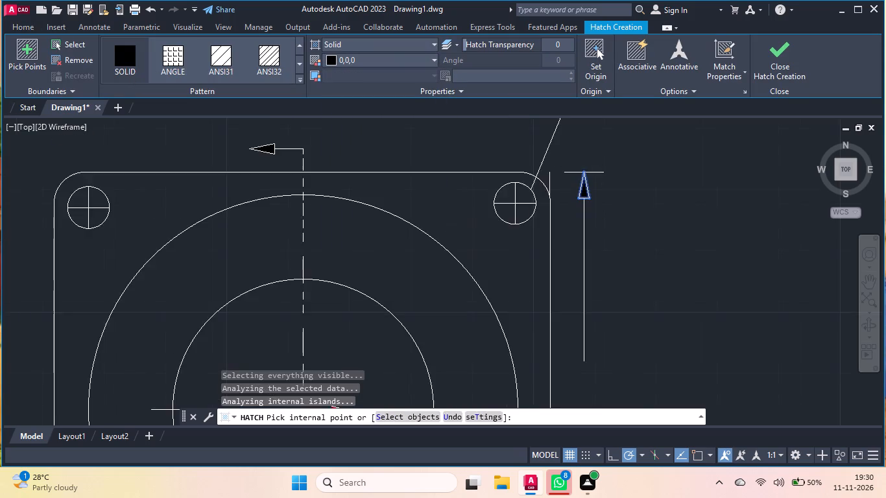
scroll(578, 164, "down", 2)
scroll(577, 279, "up", 5)
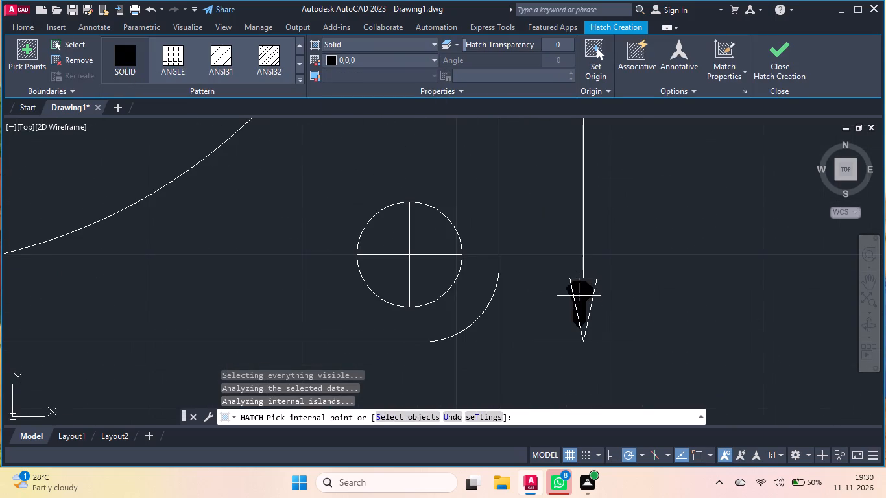
left_click(579, 296)
Fill both arrowheads of the horizontal dimension and the corner leader's arrowhead with the same solid black hatch.
scroll(556, 204, "down", 2)
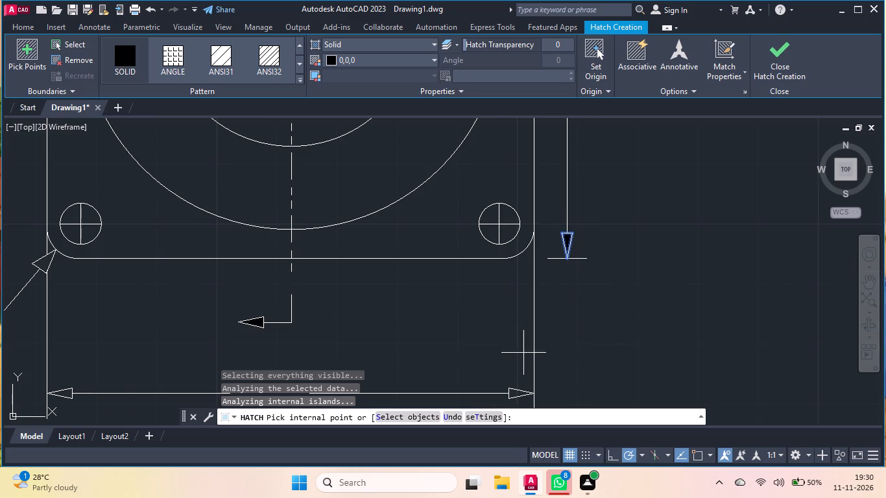
left_click(515, 396)
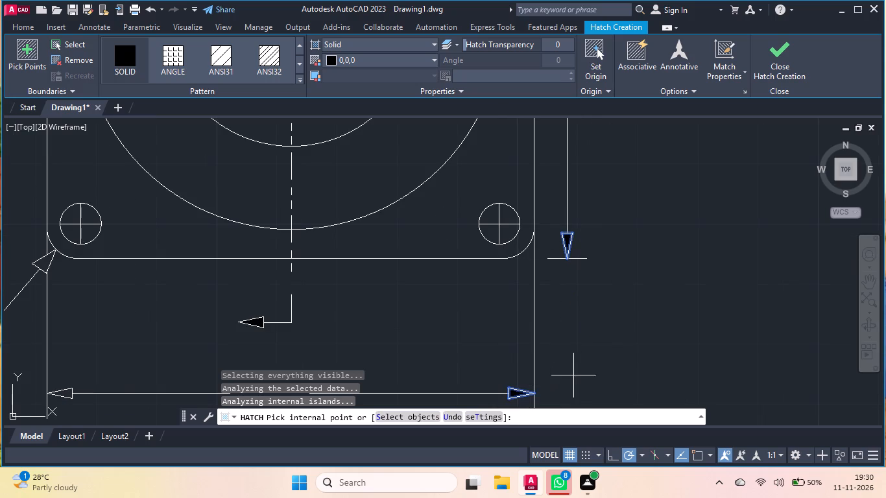
scroll(579, 364, "down", 2)
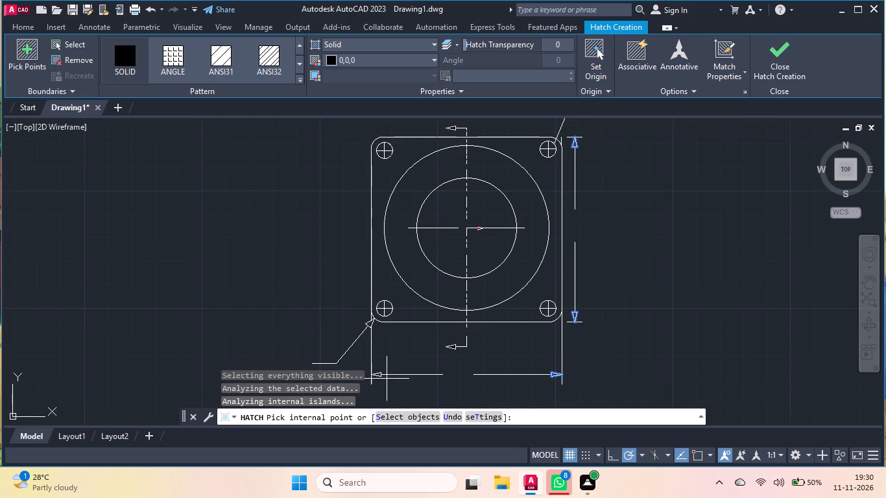
scroll(387, 379, "up", 4)
scroll(407, 346, "down", 1)
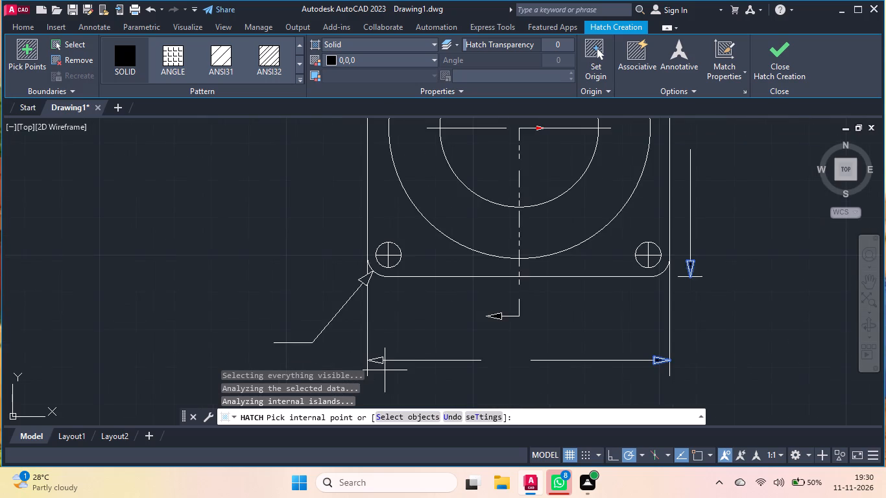
scroll(373, 368, "up", 3)
left_click(384, 340)
scroll(386, 340, "down", 2)
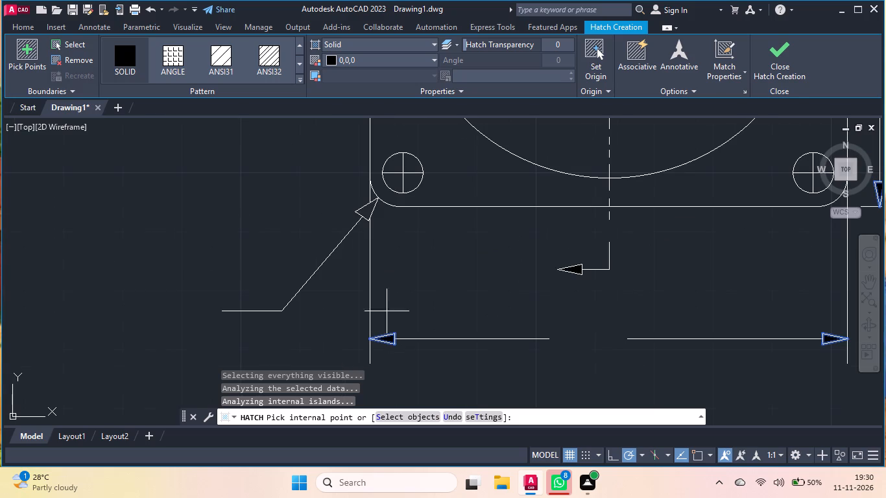
left_click(369, 208)
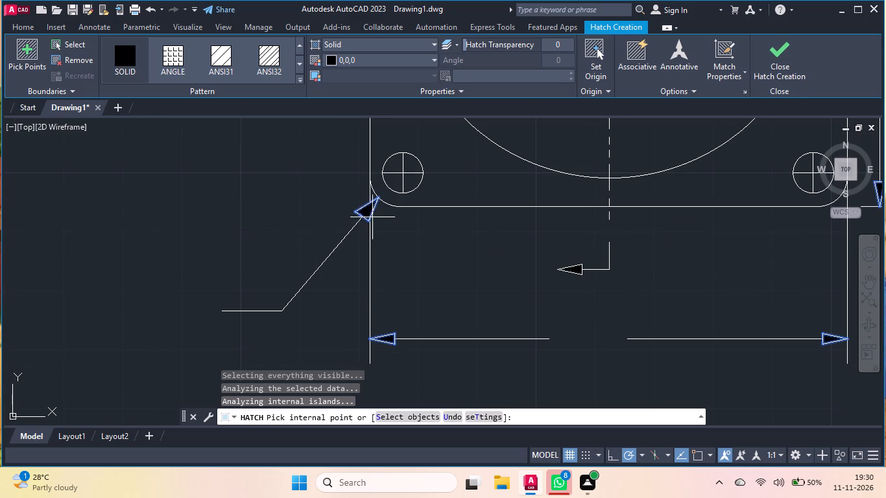
left_click(765, 69)
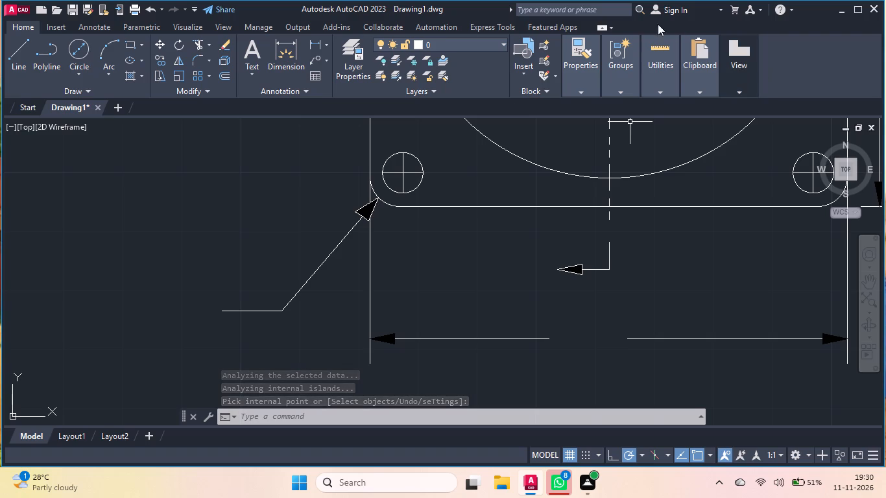
Add the multiline text R7 near the free end of the corner leader's horizontal landing.
left_click(254, 54)
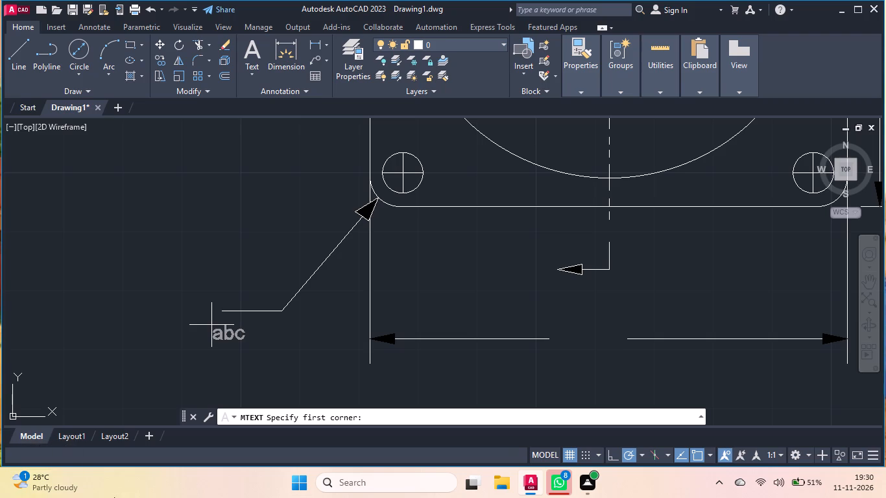
left_click(146, 316)
double_click(198, 316)
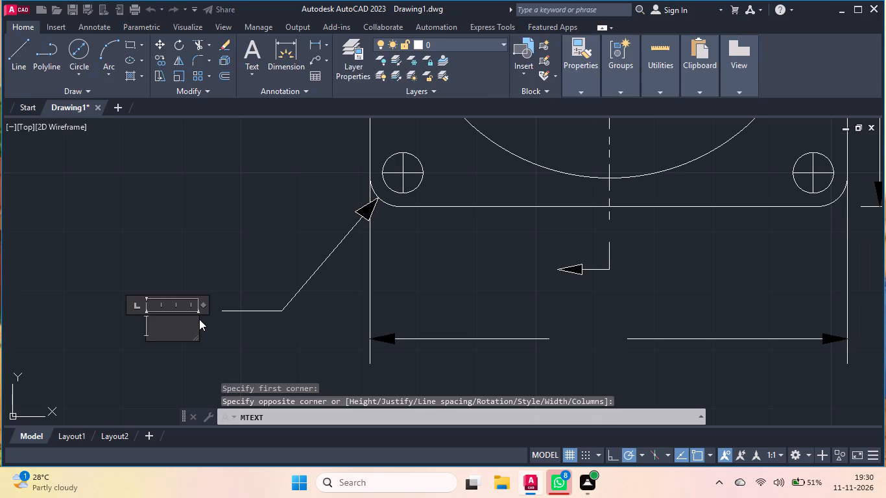
key("r")
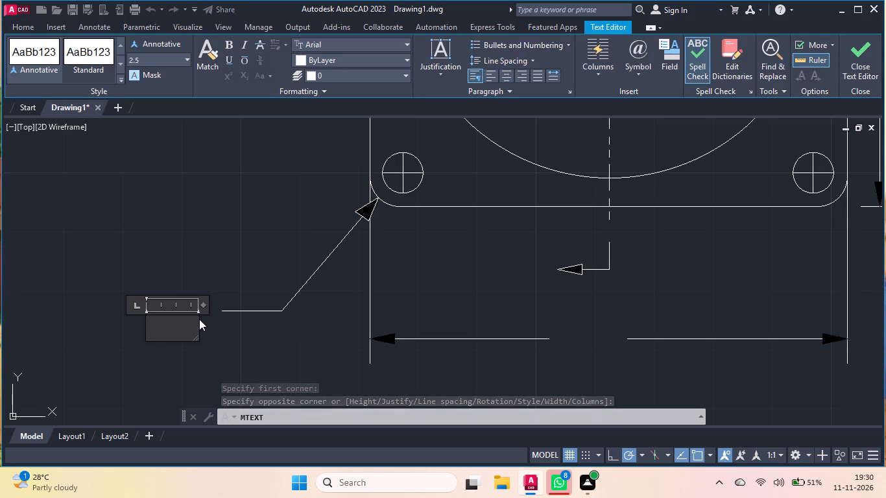
key("7")
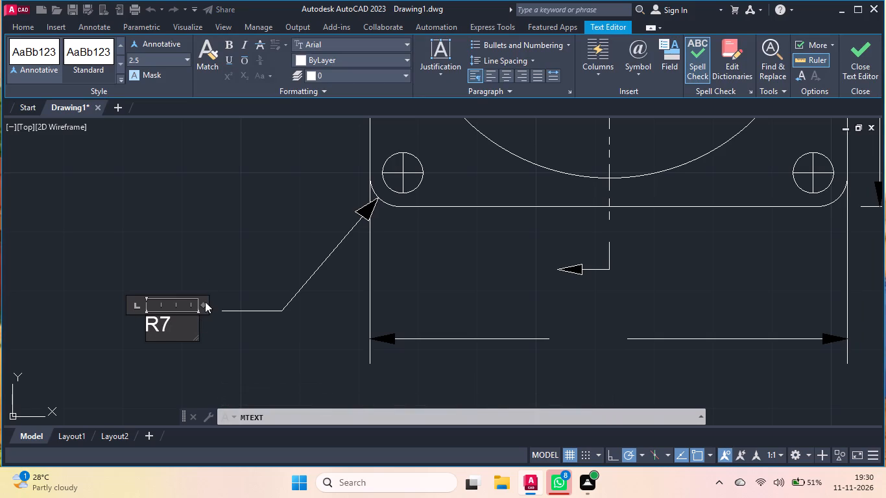
left_click(210, 261)
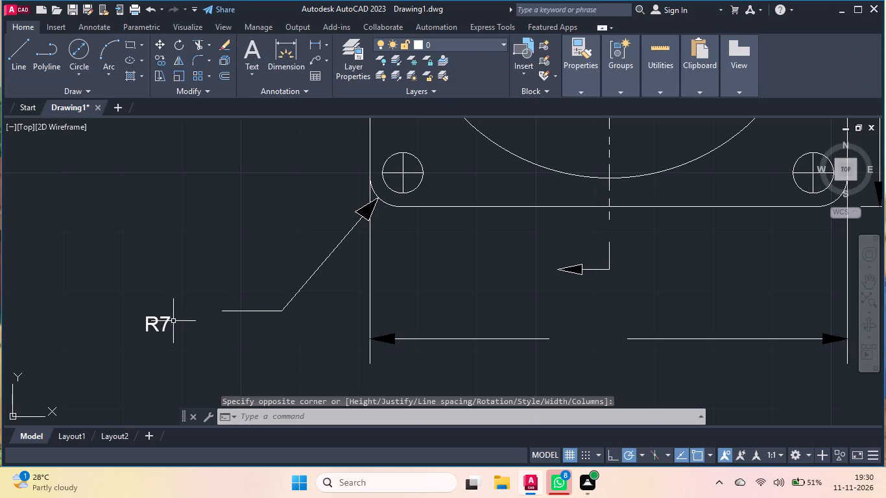
Move the R7 text up against the end of the leader's landing, level with the line.
left_click(161, 324)
left_click(71, 292)
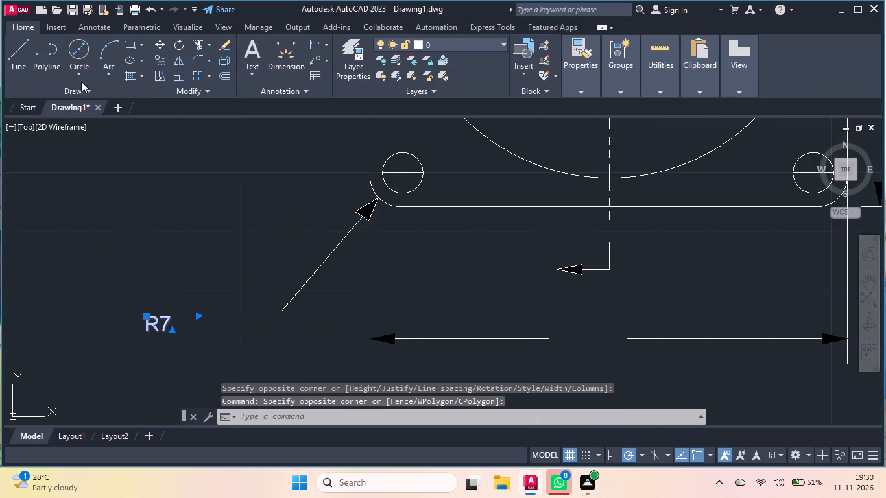
double_click(156, 40)
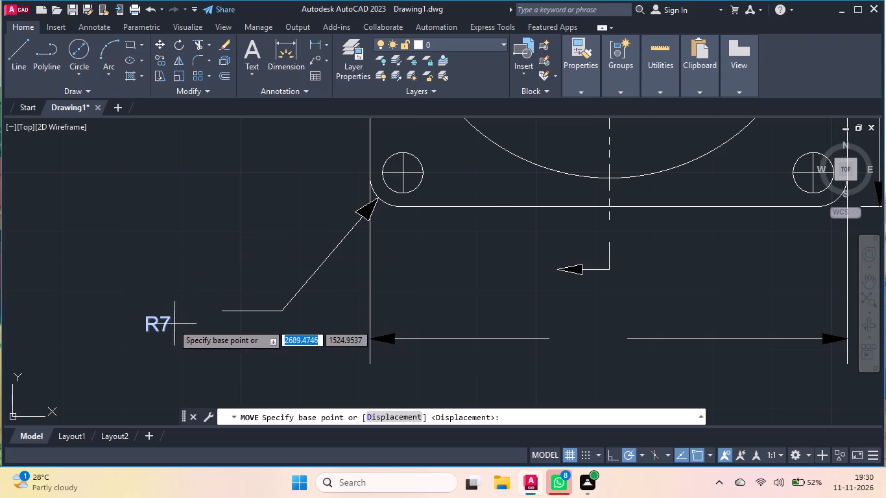
left_click(156, 326)
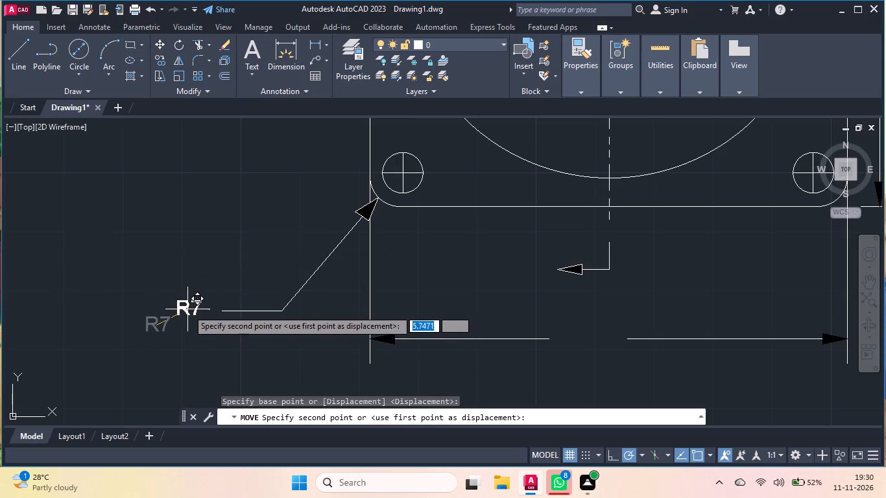
left_click(195, 309)
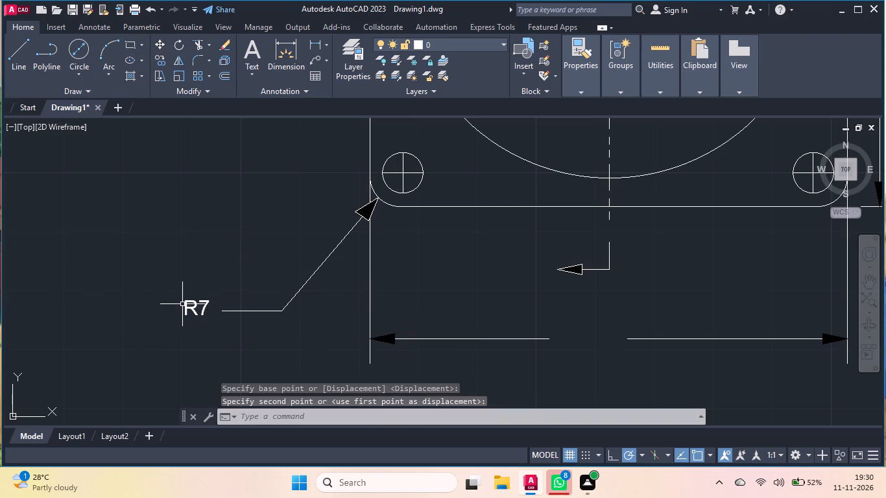
Add the multiline text 8 to the left of the lower section arrow below the plate view.
scroll(182, 303, "down", 2)
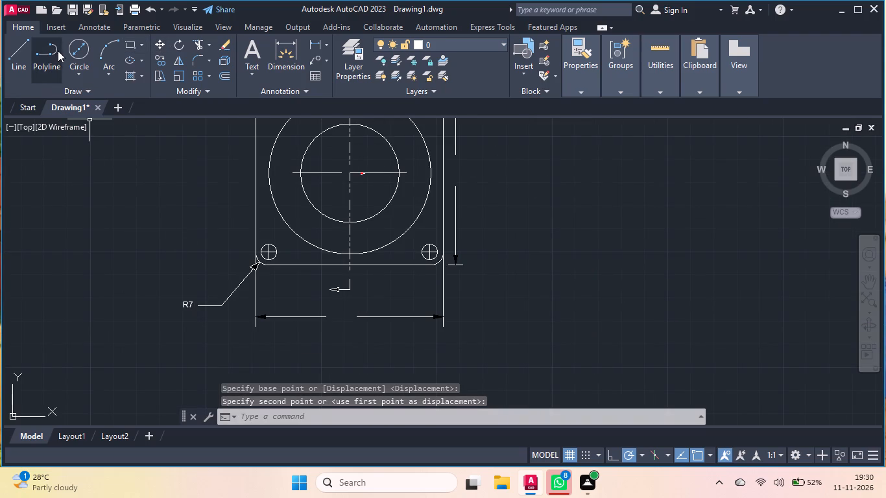
double_click(246, 56)
scroll(362, 265, "up", 5)
scroll(269, 338, "down", 1)
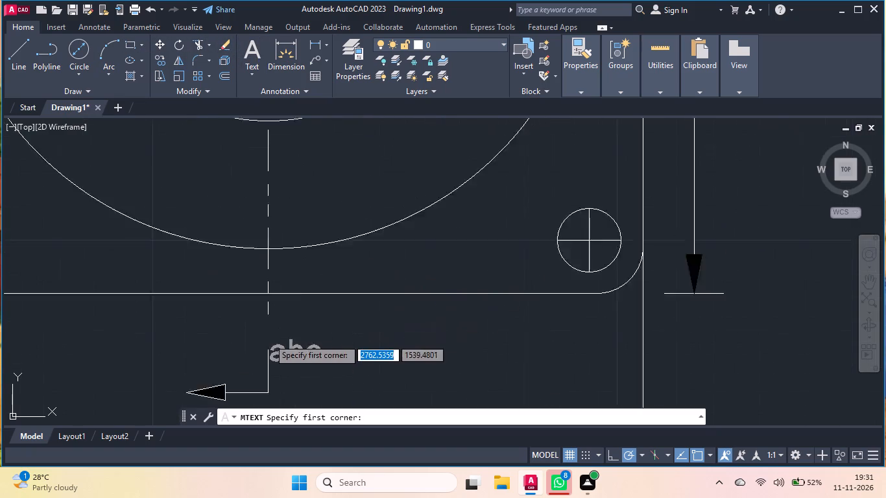
scroll(269, 338, "down", 1)
scroll(198, 403, "up", 3)
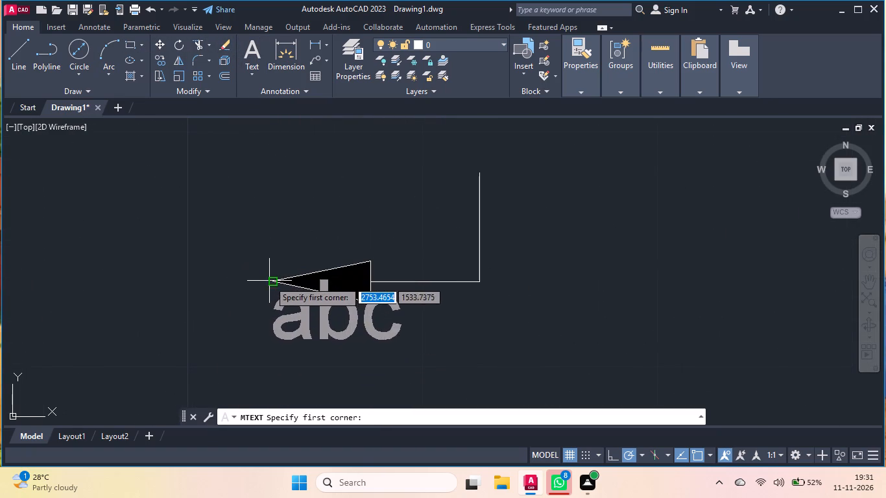
double_click(53, 279)
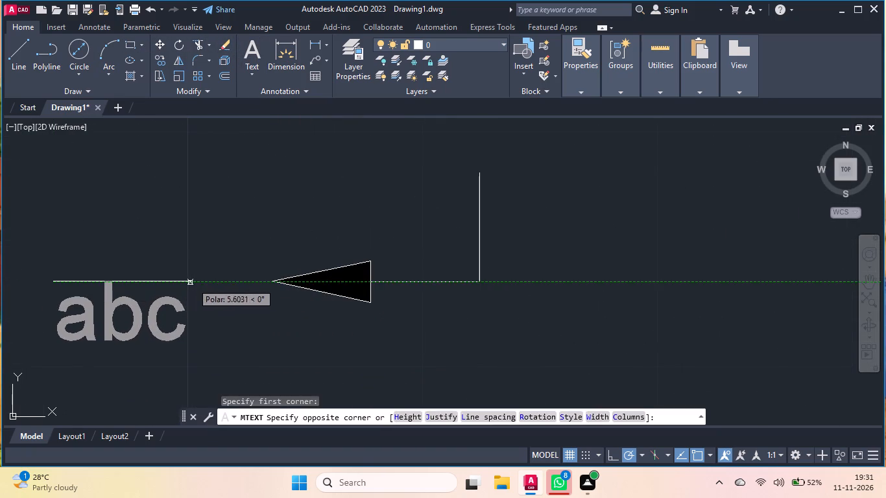
double_click(198, 281)
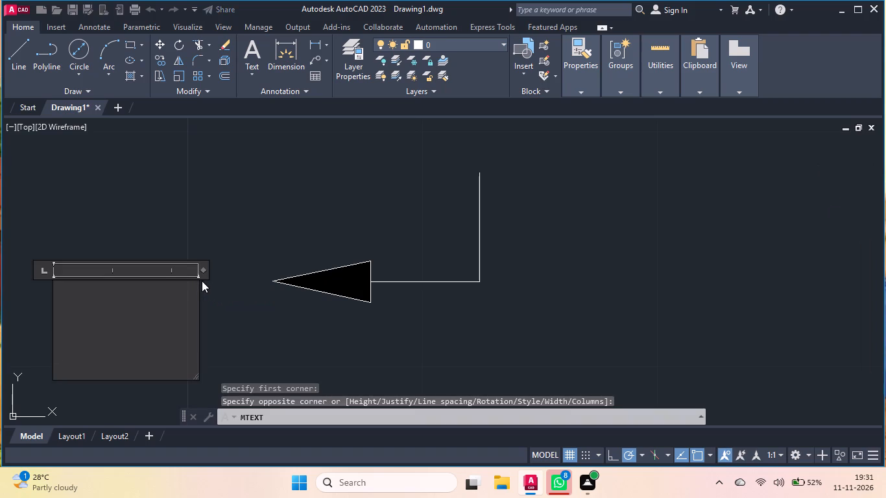
key("8")
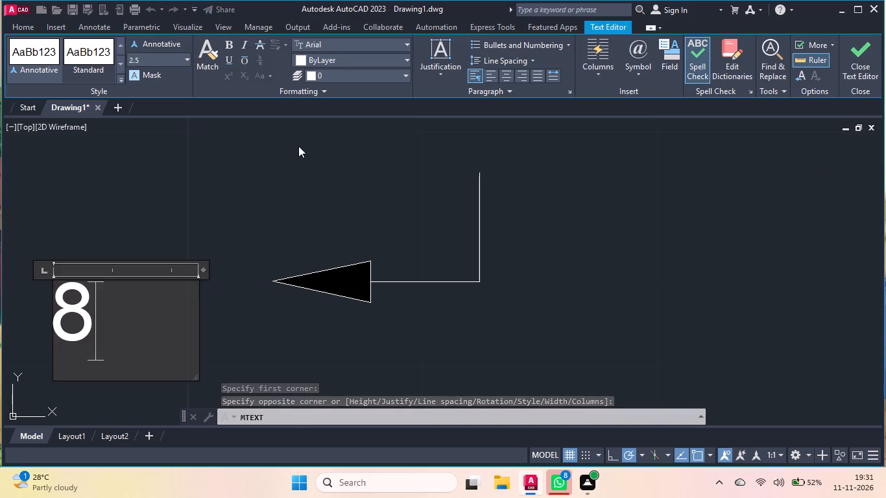
left_click(299, 145)
Move the 8 text close to the lower section arrow's tip, vertically centred on it.
double_click(68, 324)
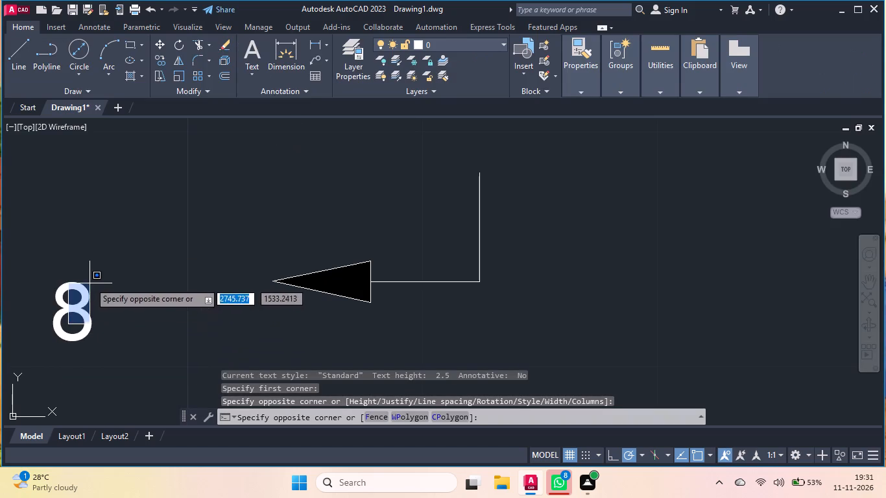
double_click(91, 277)
left_click(88, 241)
double_click(64, 350)
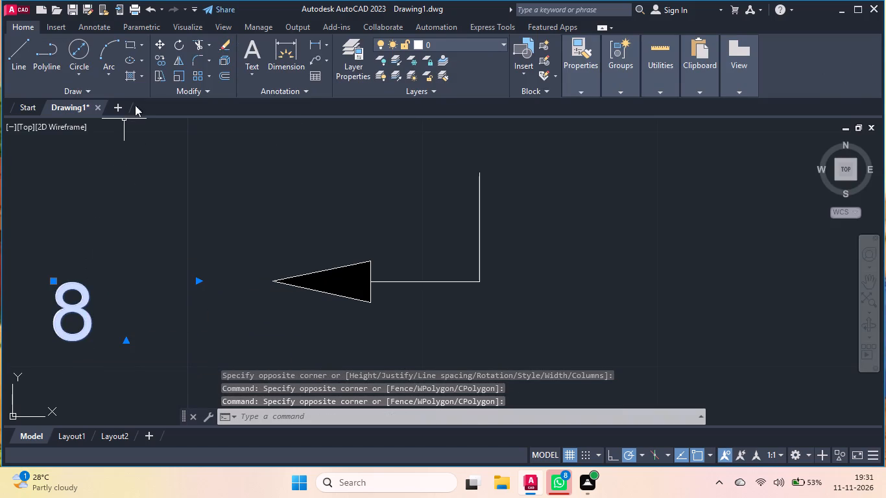
left_click(162, 40)
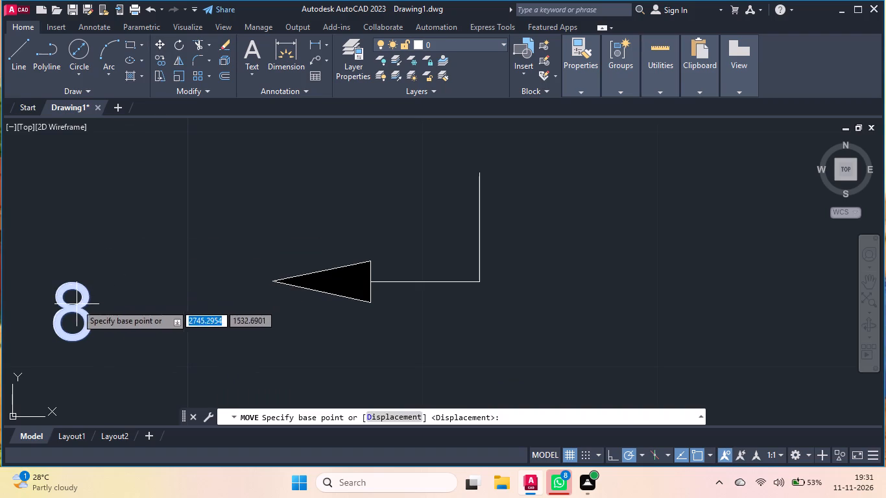
left_click(77, 304)
left_click(232, 278)
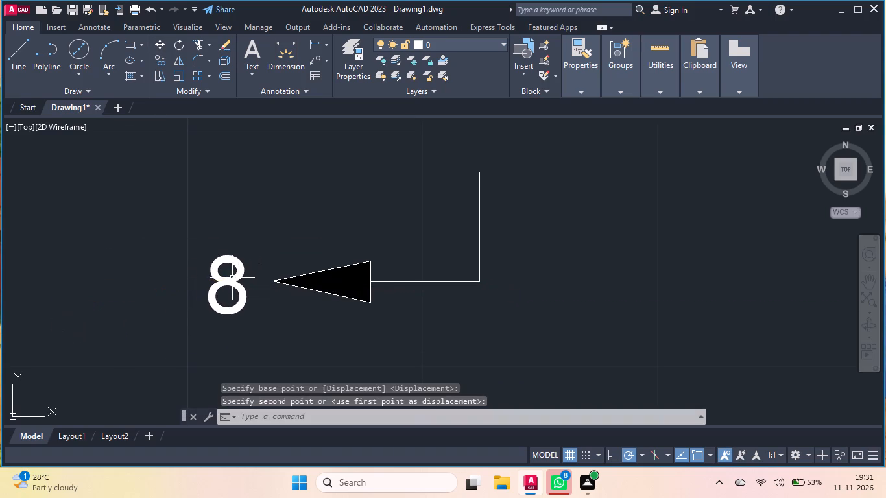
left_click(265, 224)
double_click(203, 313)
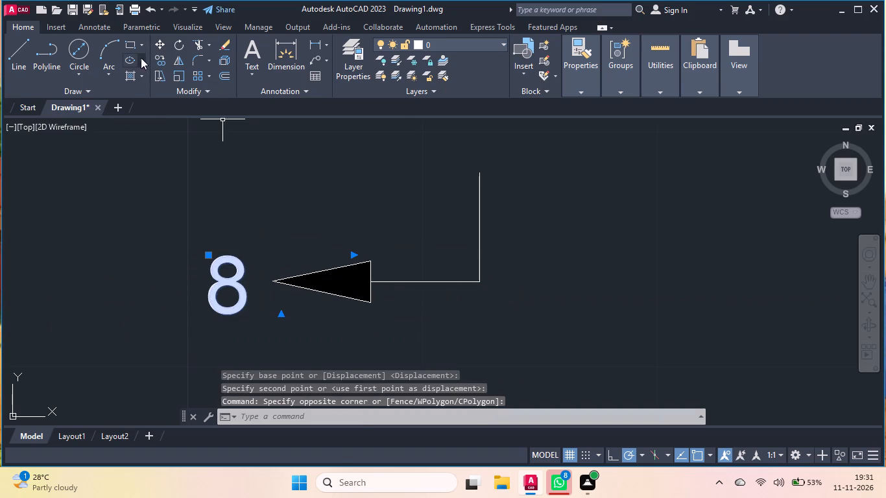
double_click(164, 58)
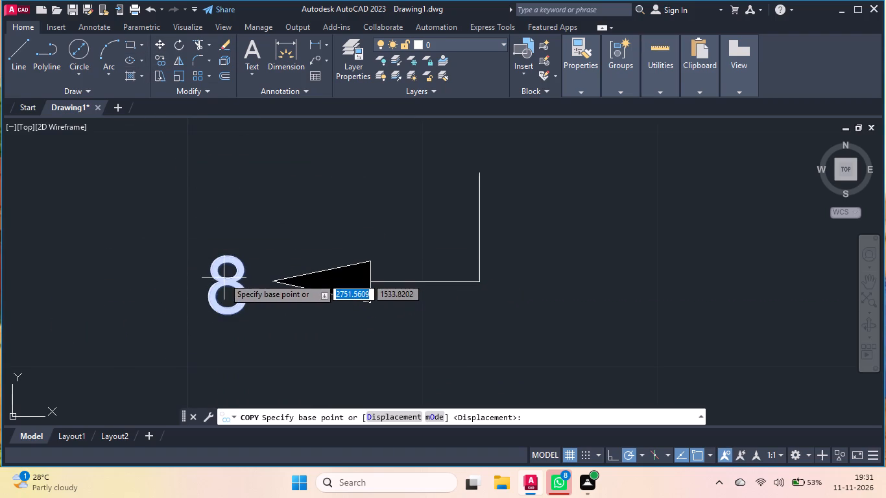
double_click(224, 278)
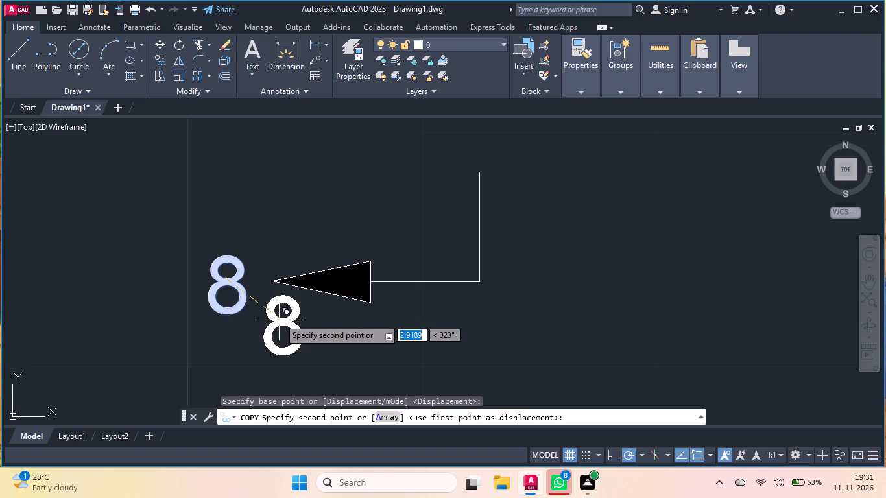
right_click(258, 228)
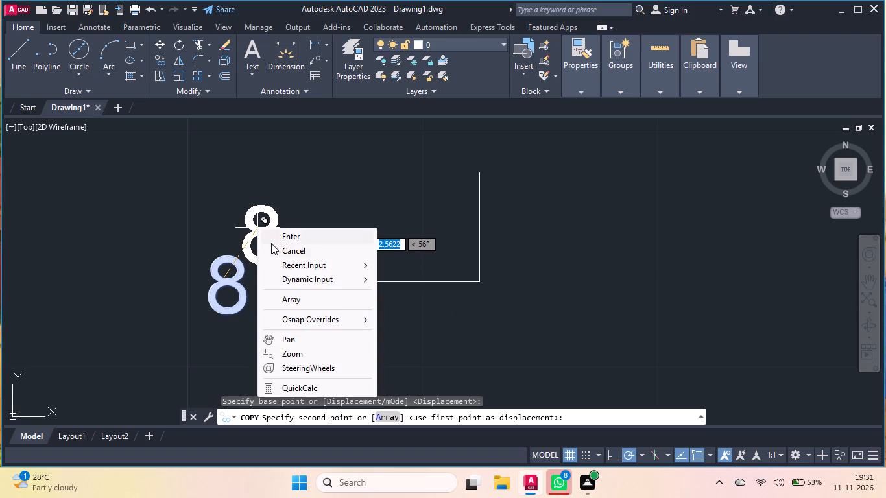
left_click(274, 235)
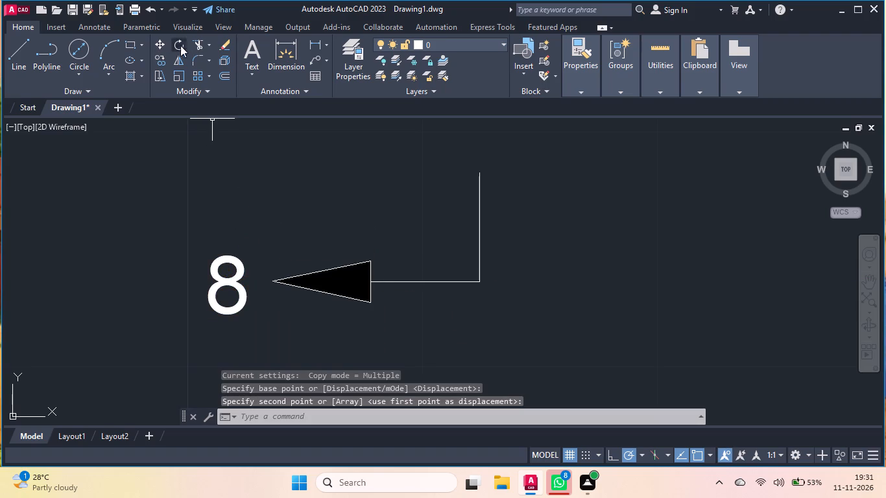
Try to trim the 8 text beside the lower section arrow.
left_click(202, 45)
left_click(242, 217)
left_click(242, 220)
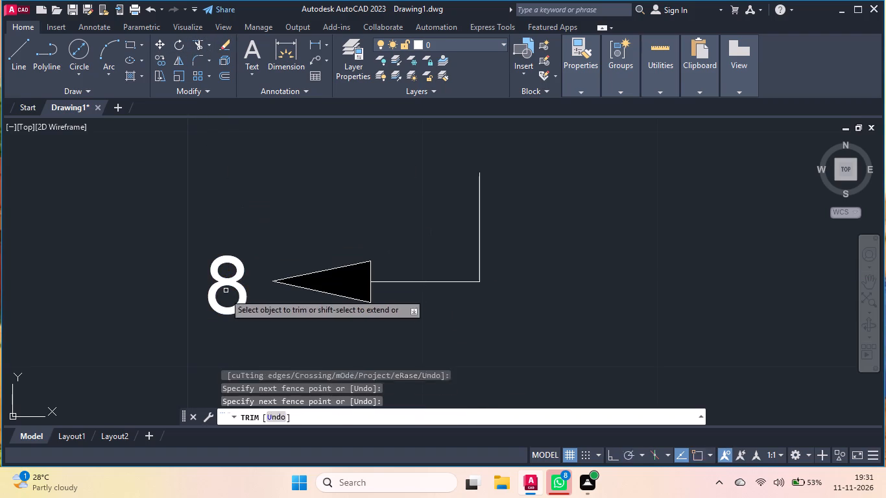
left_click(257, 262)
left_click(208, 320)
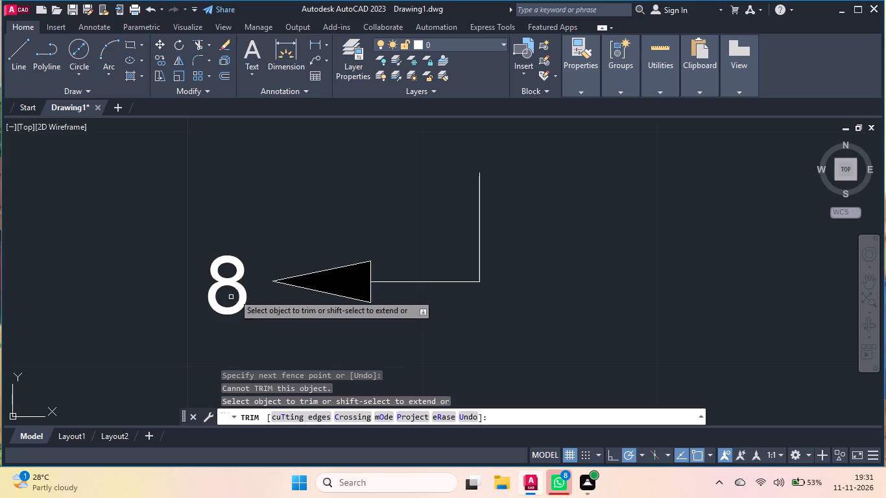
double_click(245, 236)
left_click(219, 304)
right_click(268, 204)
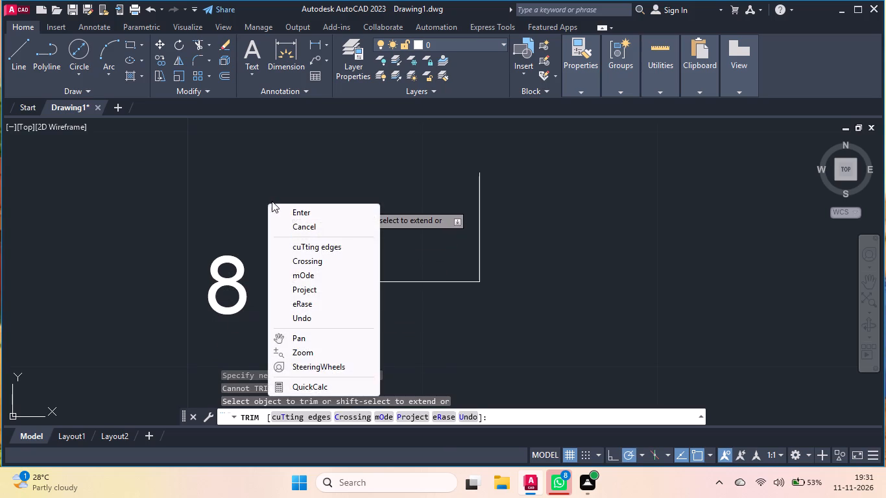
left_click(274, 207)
Delete the 8 text beside the lower section arrow's tip.
left_click_drag(275, 207, 275, 213)
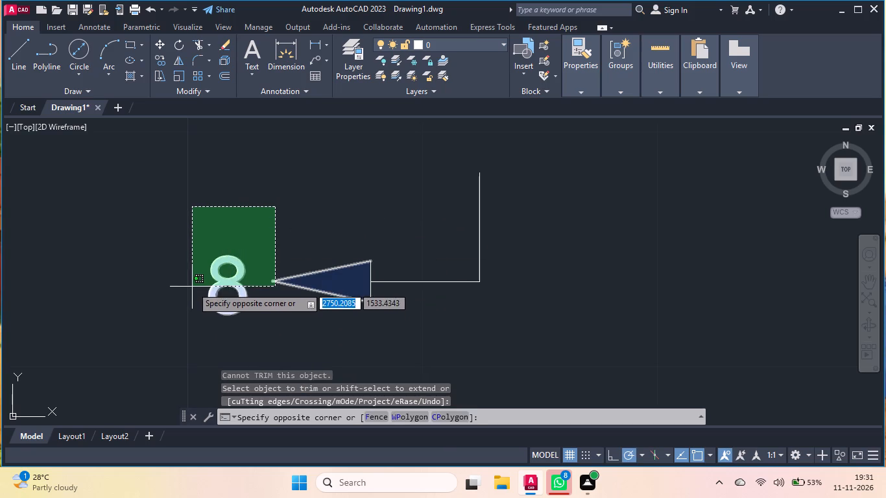
double_click(180, 267)
key("Delete")
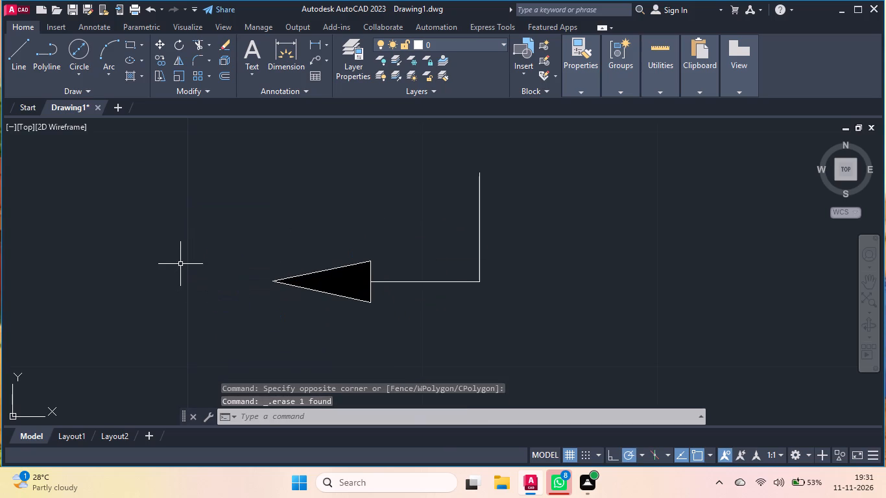
Add the multiline text B to the left of the lower section arrow below the plate view.
left_click(254, 45)
left_click(148, 285)
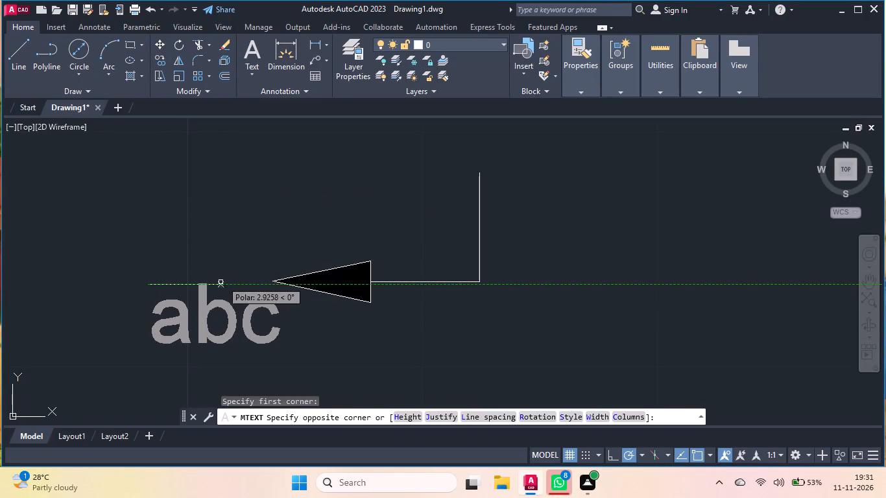
left_click(226, 281)
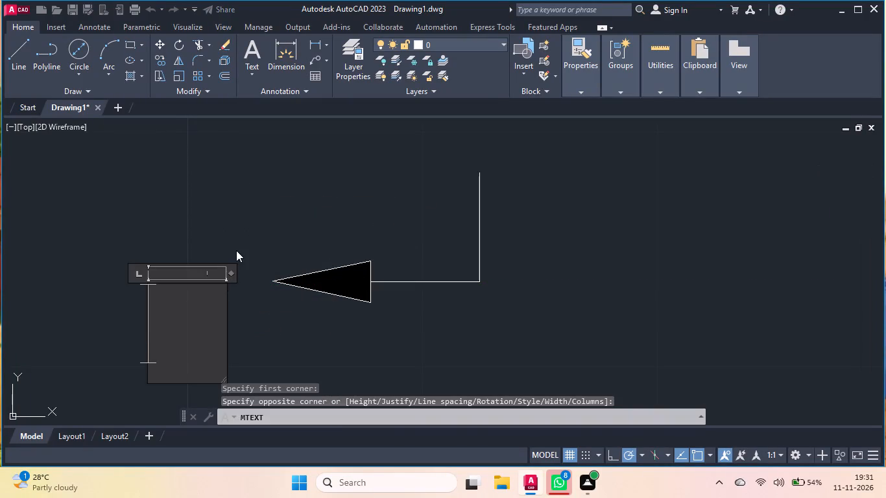
key("b")
left_click(236, 250)
Move the B text close to the lower section arrow's tip, roughly vertically centred on it.
left_click(227, 272)
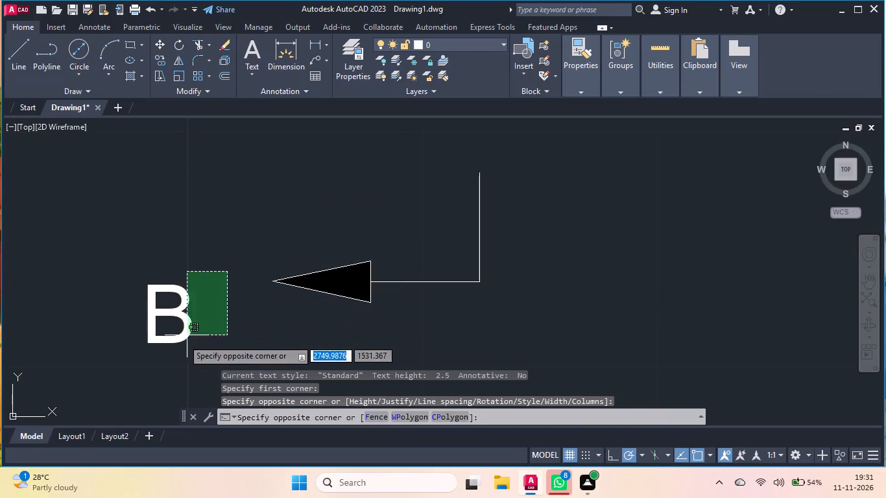
left_click(141, 361)
left_click(158, 43)
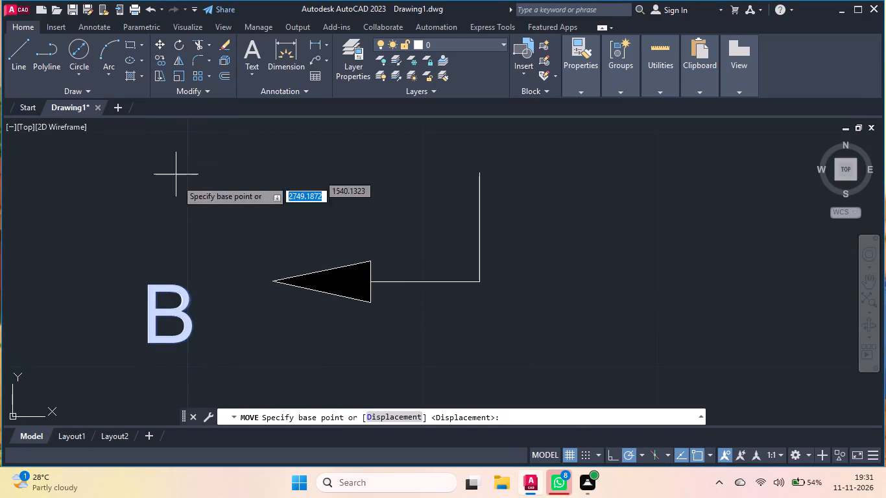
double_click(160, 311)
left_click(210, 272)
Copy the B text to the matching spot left of the upper section arrow's tip above the plate view.
left_click(252, 234)
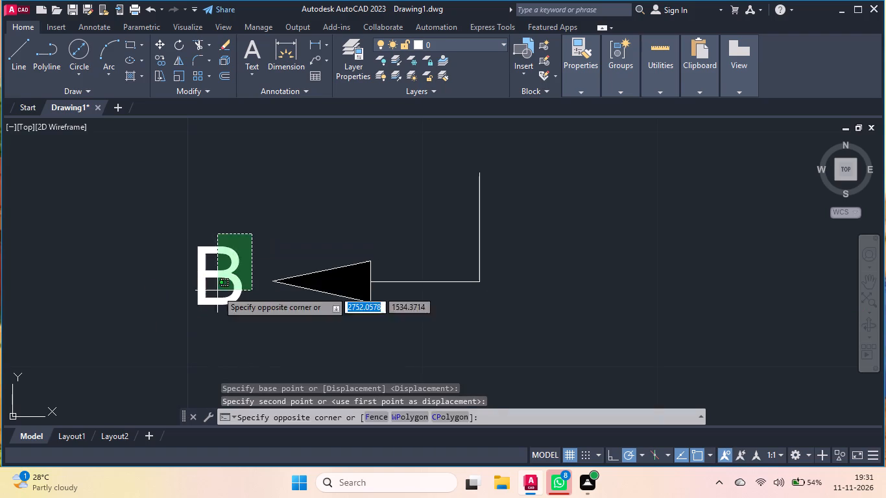
left_click(193, 313)
left_click(162, 58)
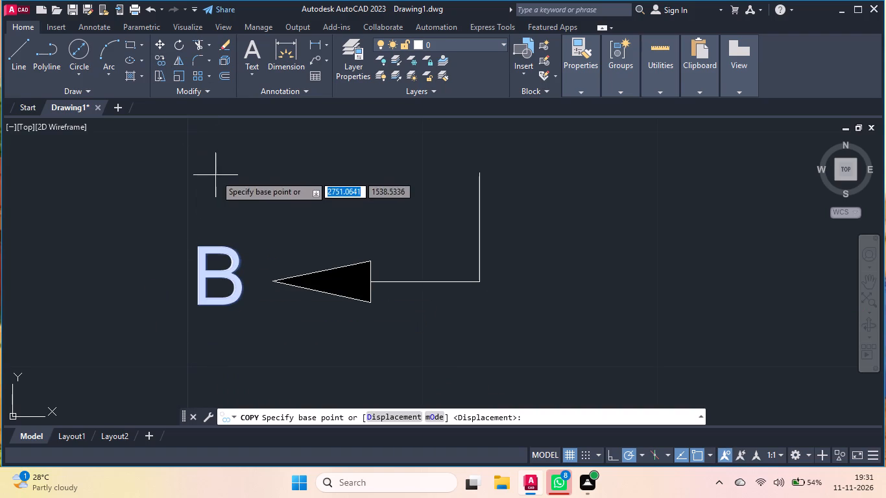
left_click(224, 272)
scroll(204, 281, "down", 4)
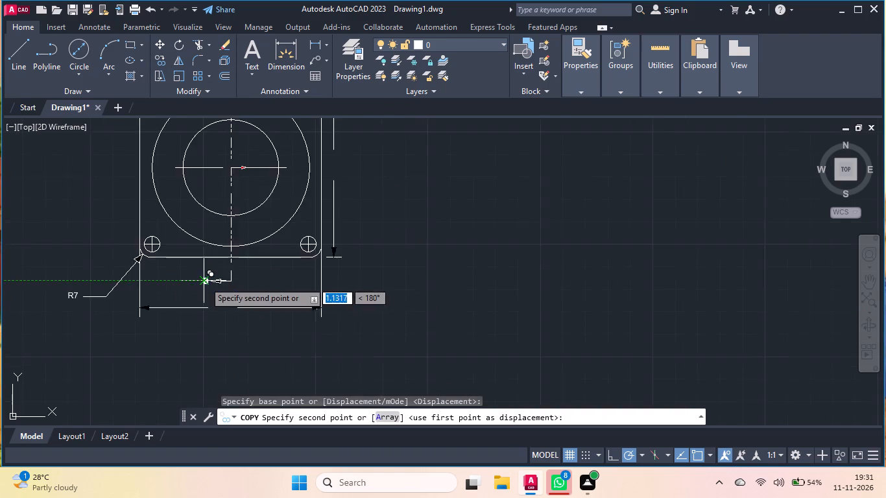
scroll(204, 281, "down", 2)
scroll(219, 134, "up", 5)
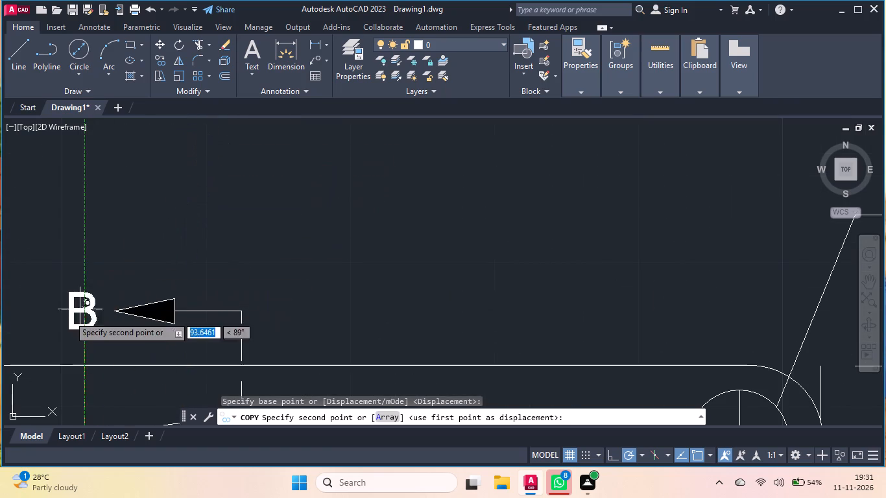
double_click(84, 306)
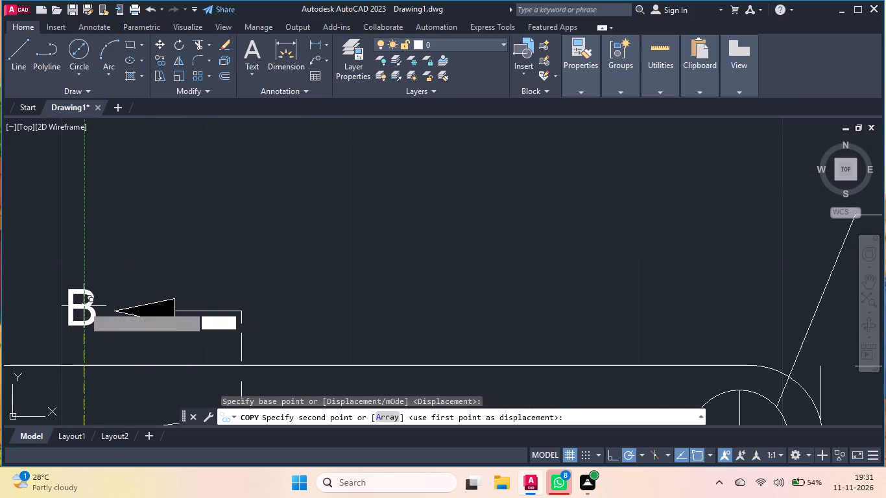
scroll(248, 237, "down", 2)
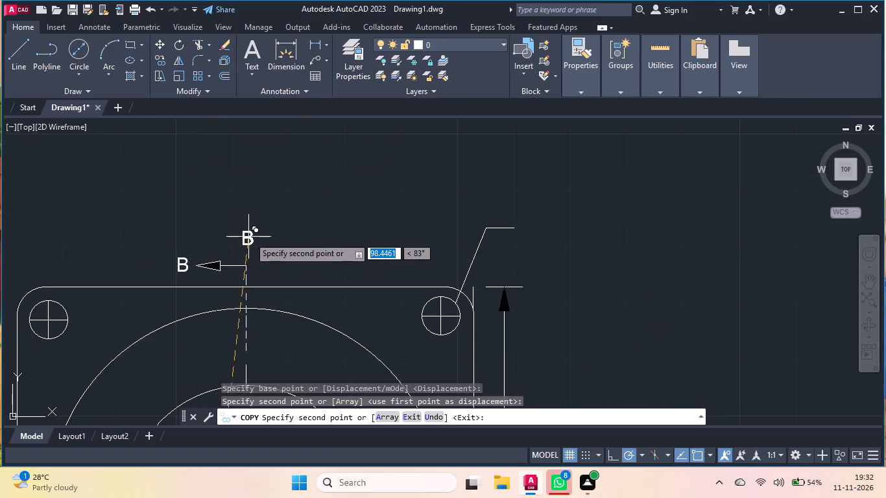
right_click(322, 230)
left_click(326, 232)
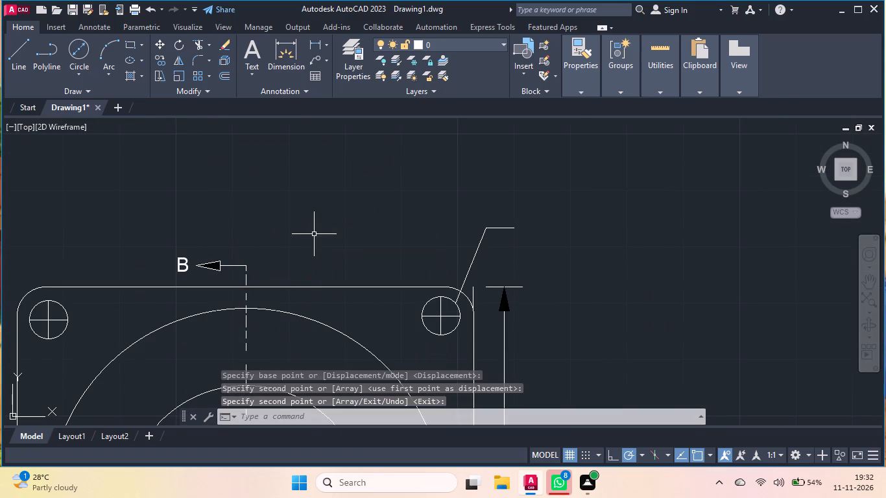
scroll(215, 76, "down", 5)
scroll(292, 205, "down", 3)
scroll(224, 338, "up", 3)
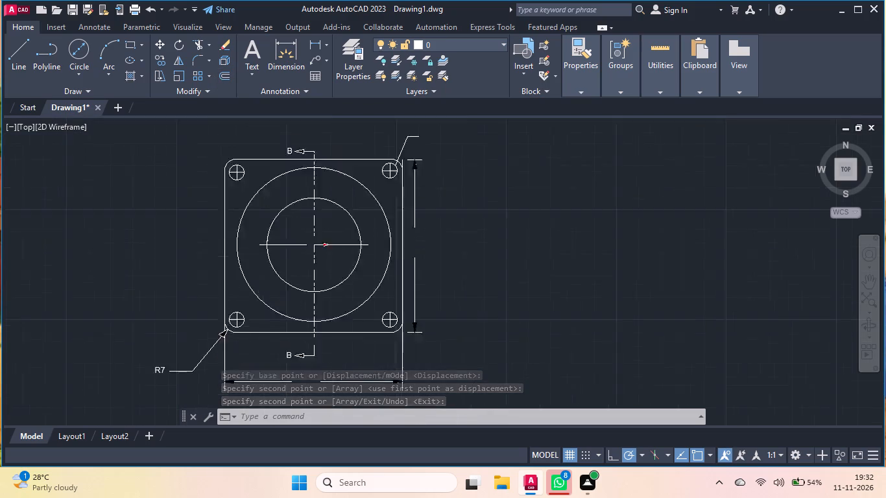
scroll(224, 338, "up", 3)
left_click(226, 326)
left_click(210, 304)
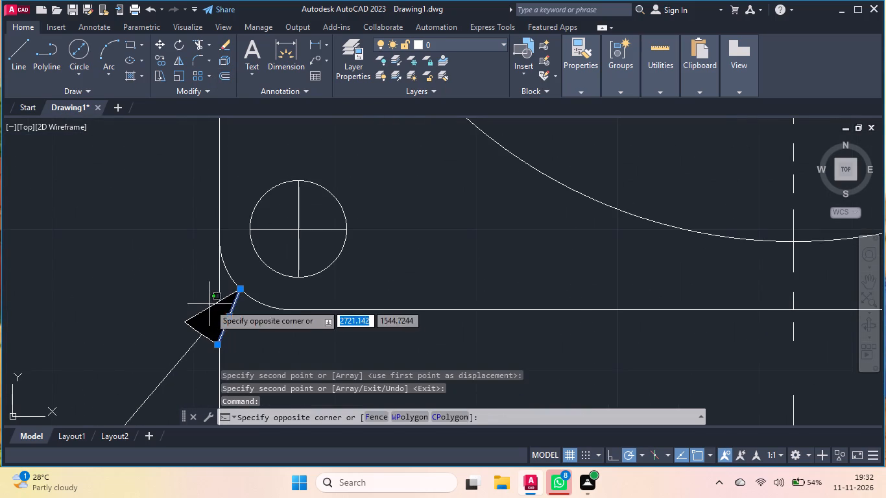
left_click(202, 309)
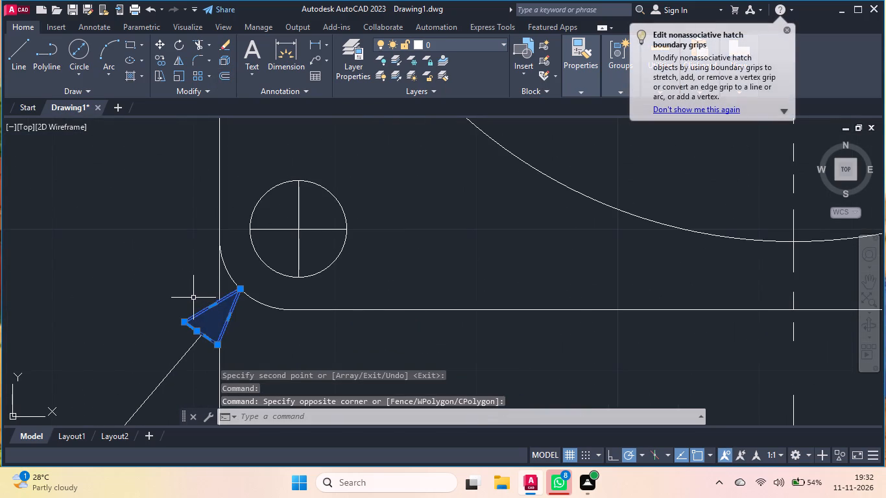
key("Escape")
Copy the three outline lines of the R7 leader's arrowhead from its tip to the empty area above the plate's upper-right corner leader.
double_click(183, 323)
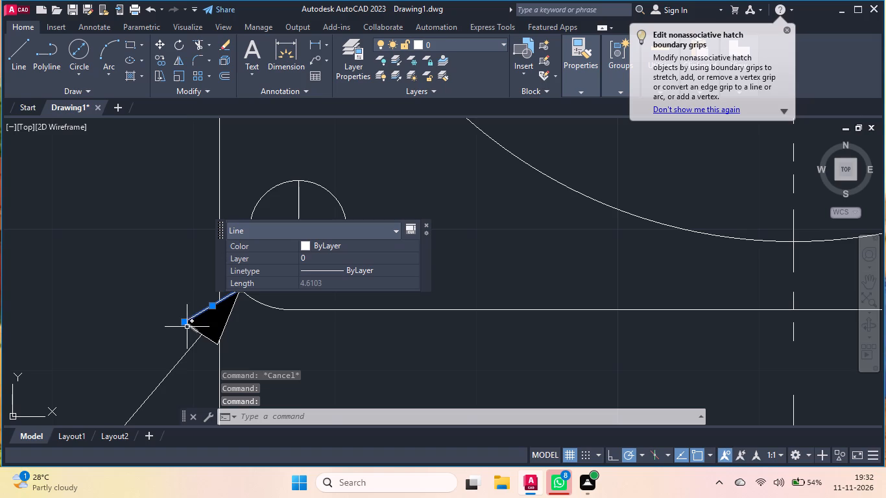
left_click(187, 327)
left_click(206, 338)
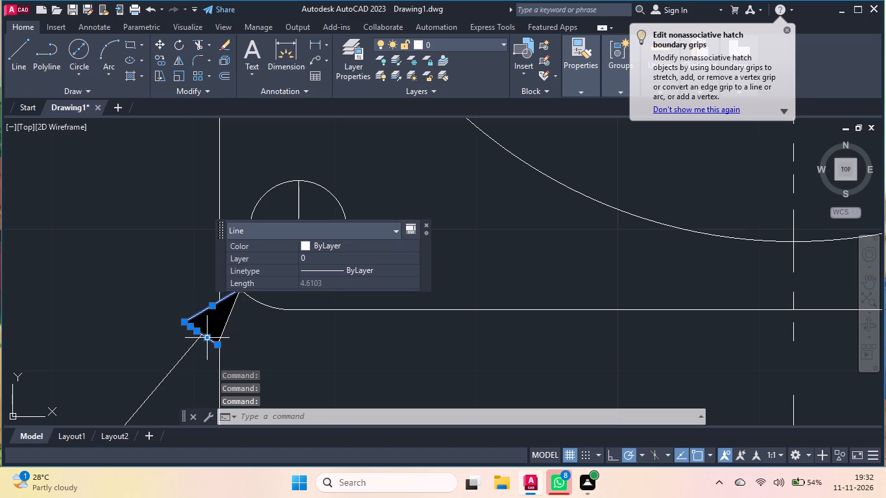
left_click(226, 324)
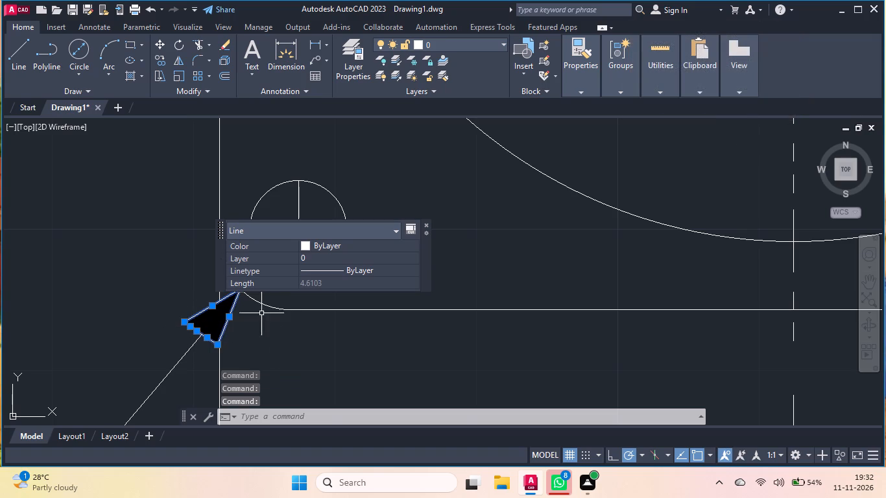
left_click(160, 56)
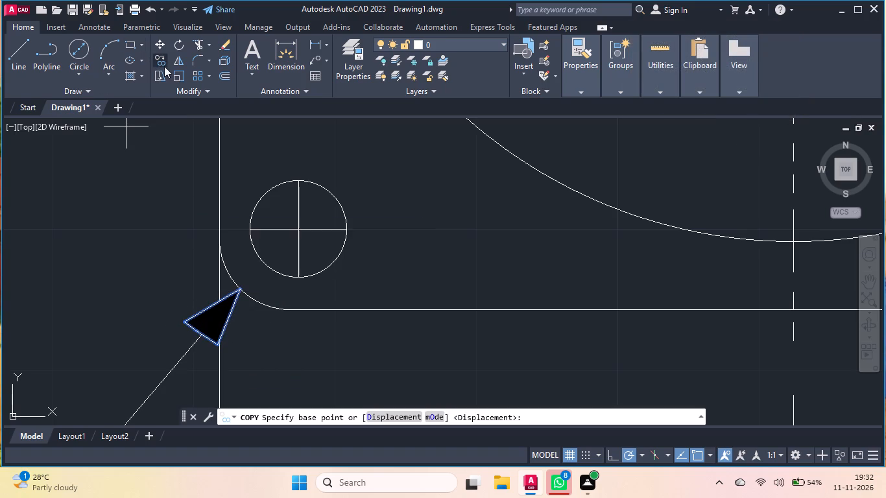
double_click(243, 291)
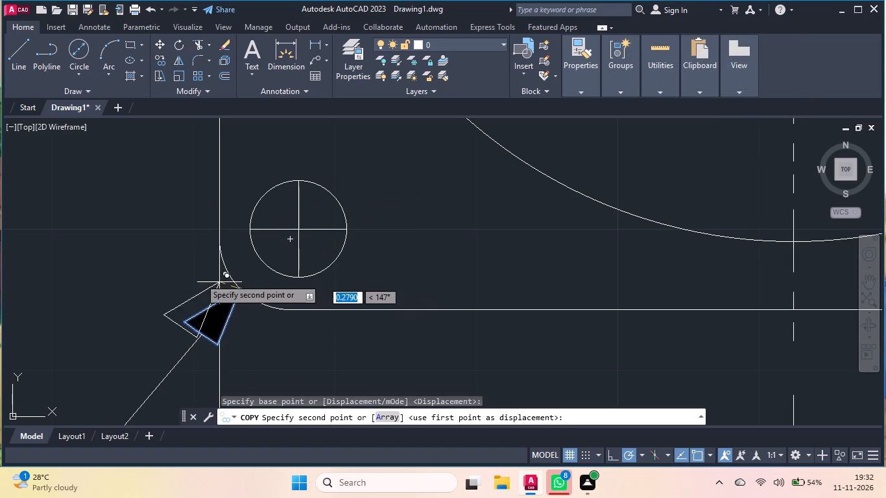
scroll(184, 275, "down", 6)
scroll(263, 194, "up", 6)
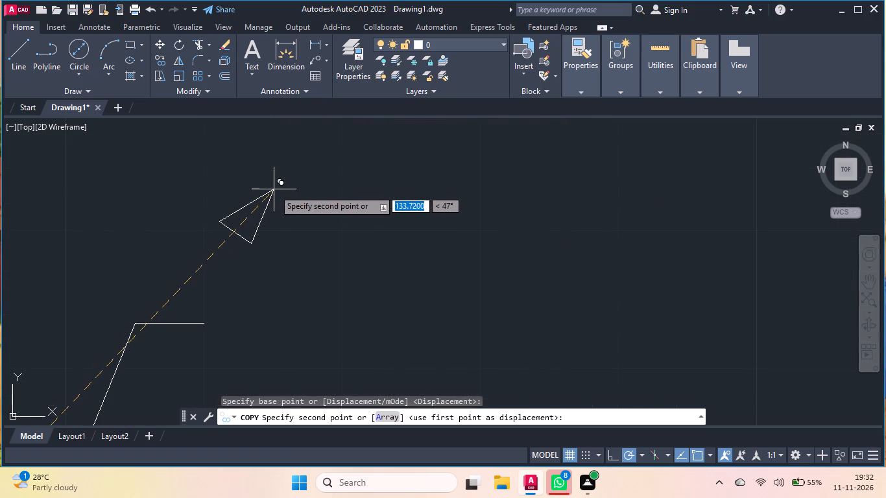
left_click(274, 189)
right_click(275, 189)
left_click(276, 189)
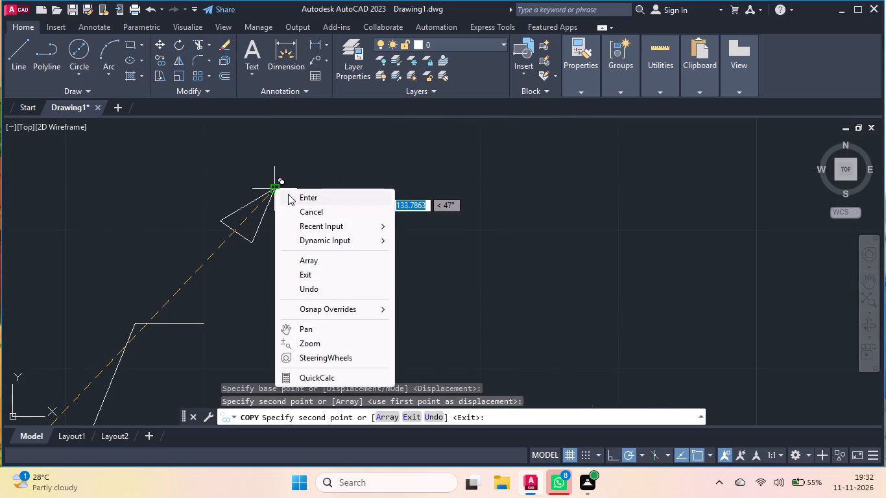
left_click(287, 194)
Rotate the copied arrowhead outline 180° about its tip.
left_click(290, 180)
double_click(200, 250)
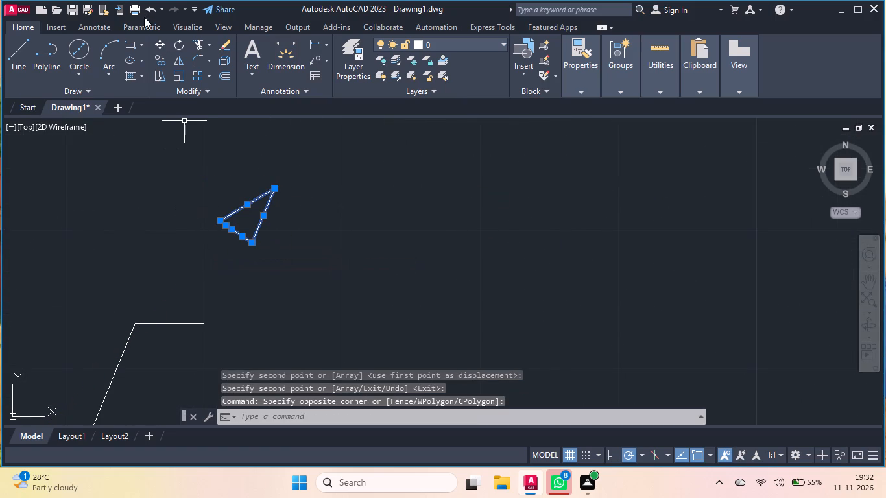
left_click(178, 43)
left_click(275, 186)
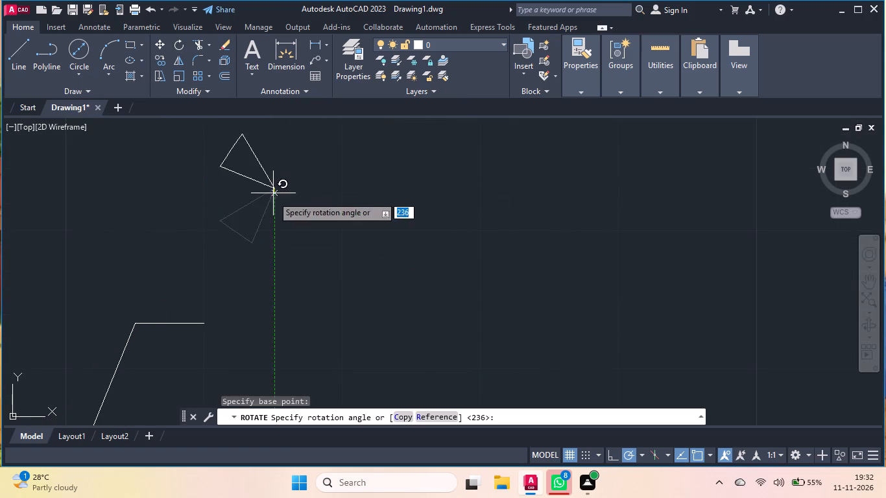
left_click(148, 193)
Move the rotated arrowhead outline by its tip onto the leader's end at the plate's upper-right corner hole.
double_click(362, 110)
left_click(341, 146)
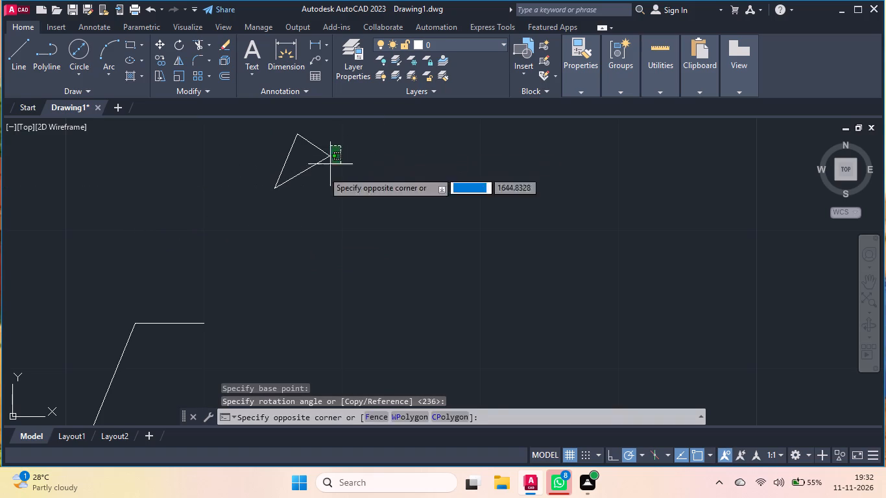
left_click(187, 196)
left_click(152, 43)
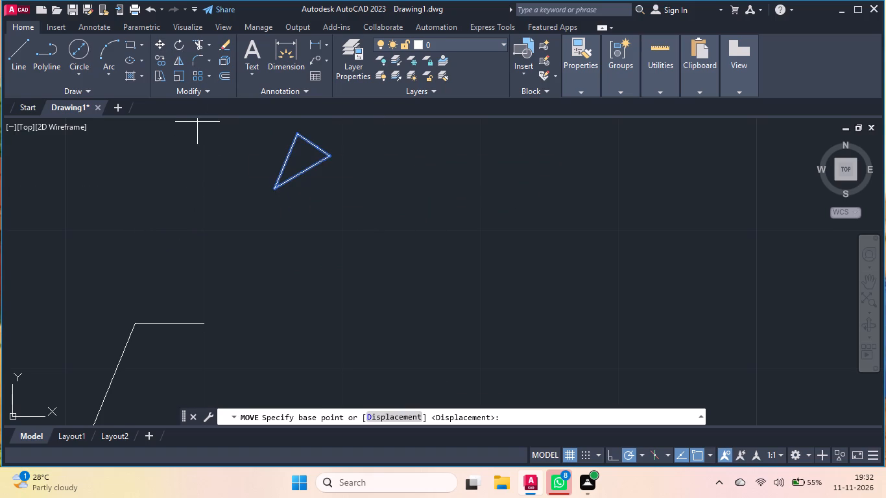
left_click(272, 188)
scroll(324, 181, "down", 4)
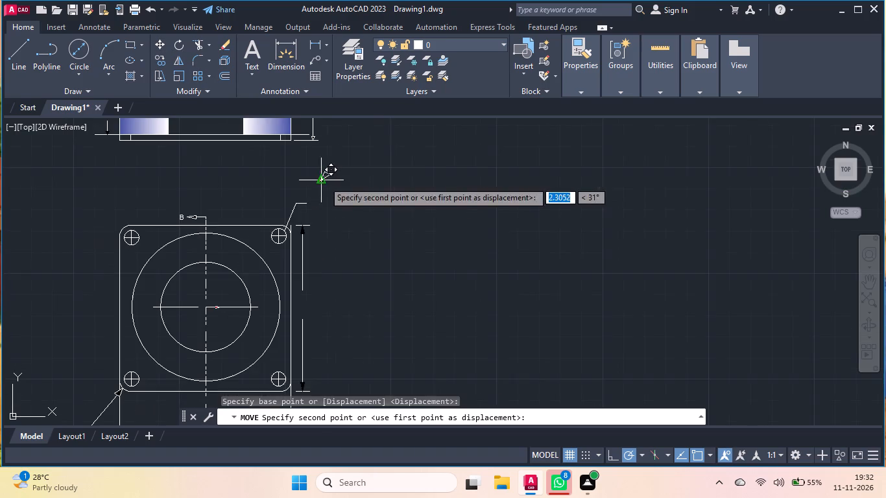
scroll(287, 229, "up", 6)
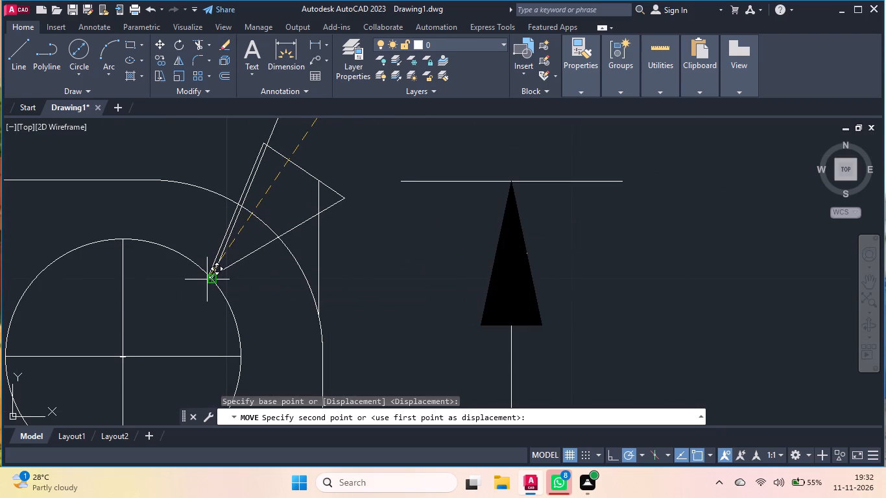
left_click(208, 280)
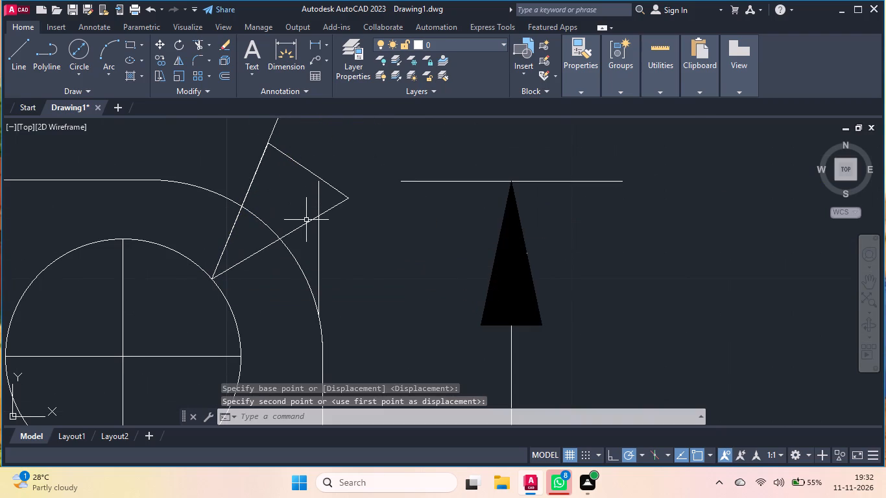
Delete the arrowhead outline lines placed on the upper-right corner hole's leader.
left_click(306, 220)
left_click(339, 189)
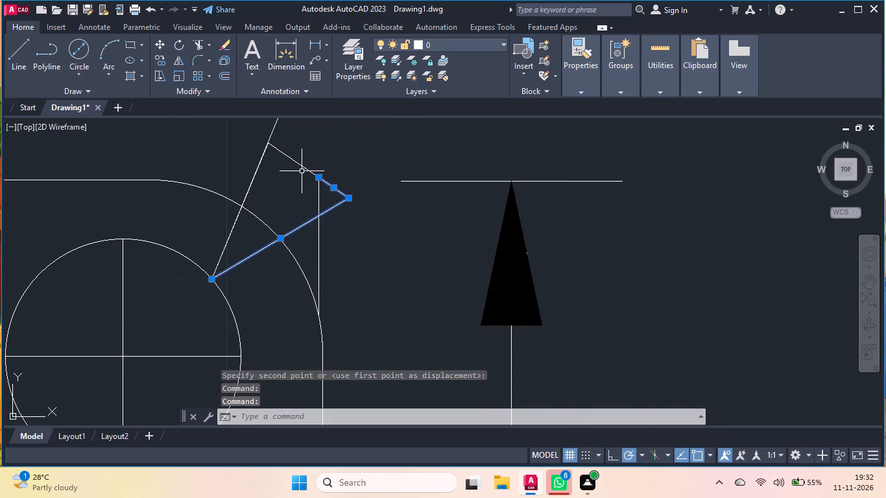
left_click(304, 162)
key("Delete")
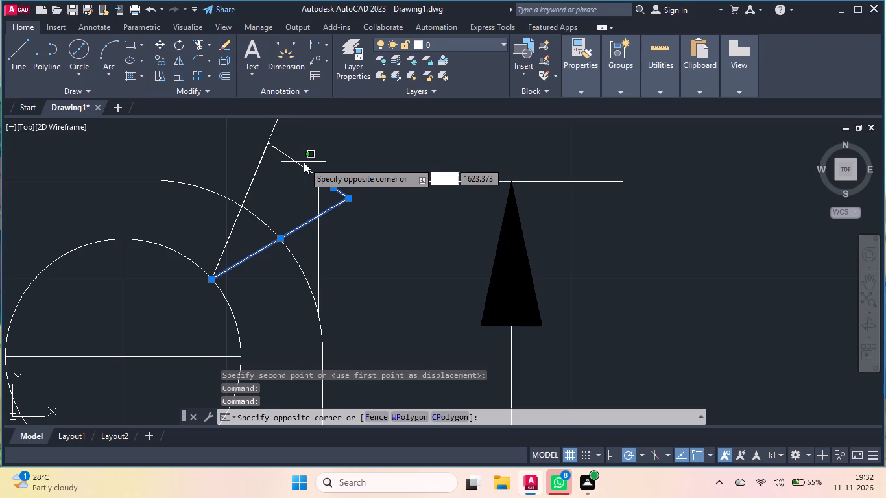
key("space")
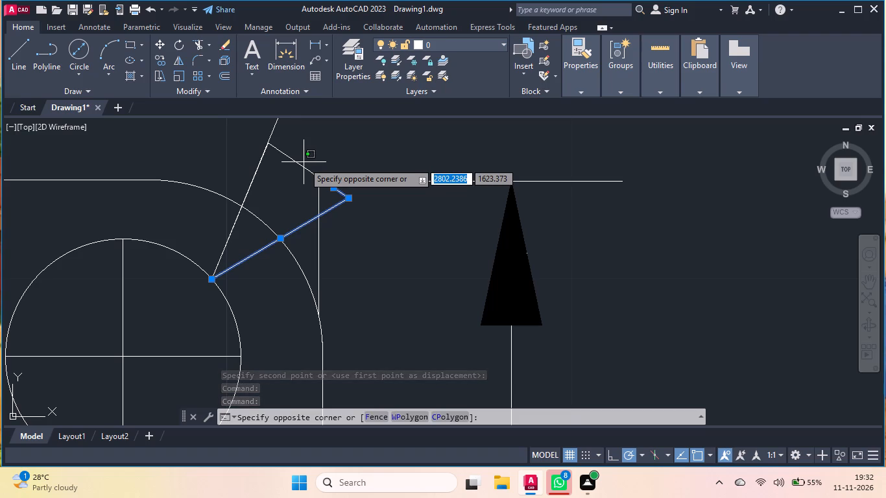
double_click(304, 162)
left_click(303, 162)
left_click(287, 172)
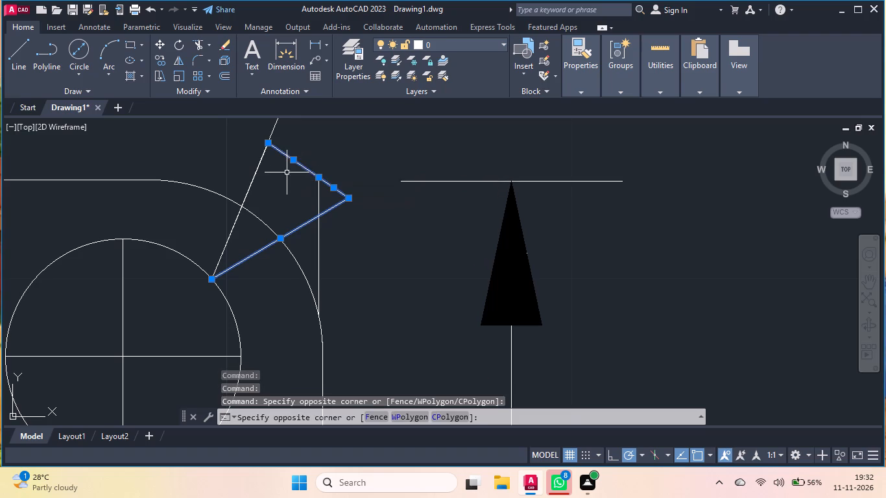
left_click(259, 159)
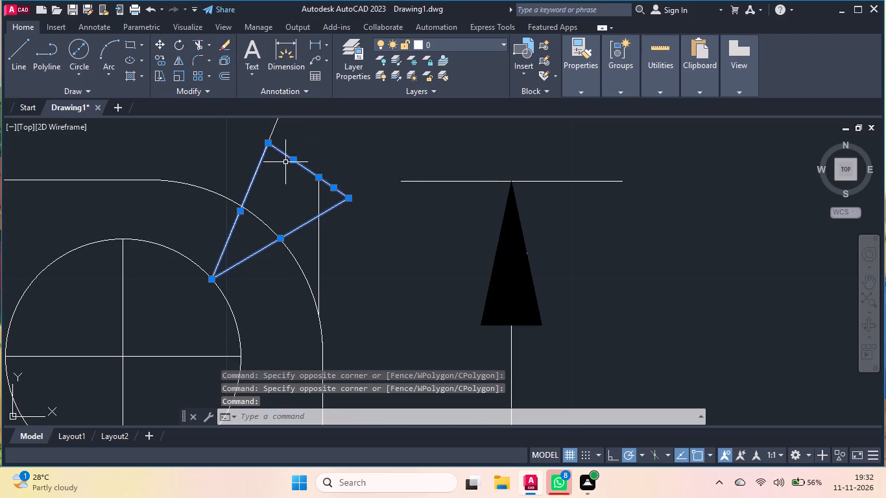
key("Delete")
Draw a three-line triangular arrowhead across the leader, with its tip on the upper-right corner hole's edge.
left_click(10, 47)
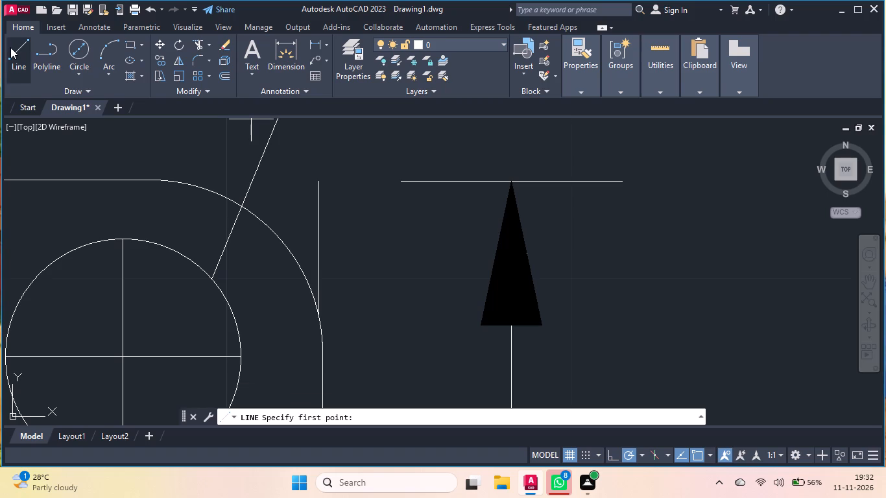
left_click(211, 283)
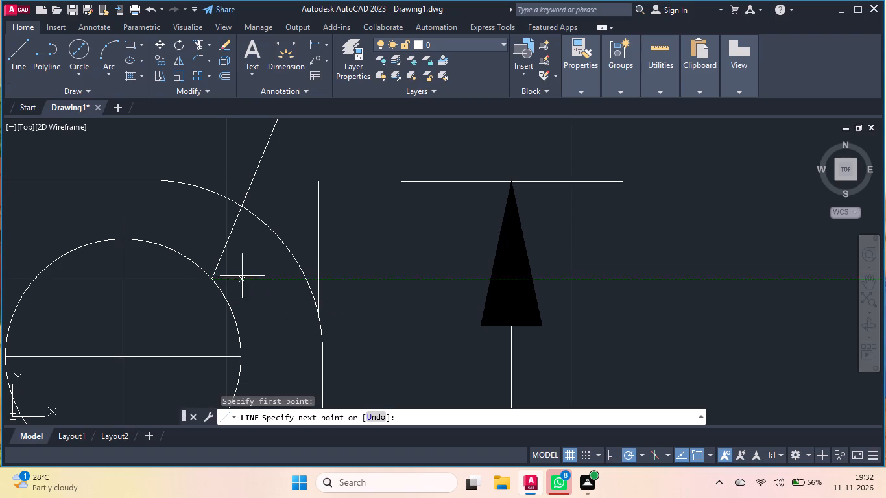
left_click(305, 189)
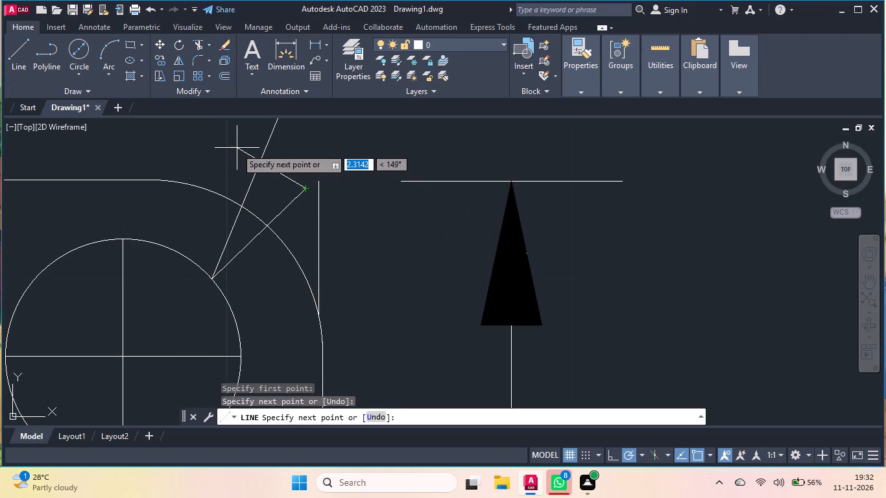
left_click(211, 140)
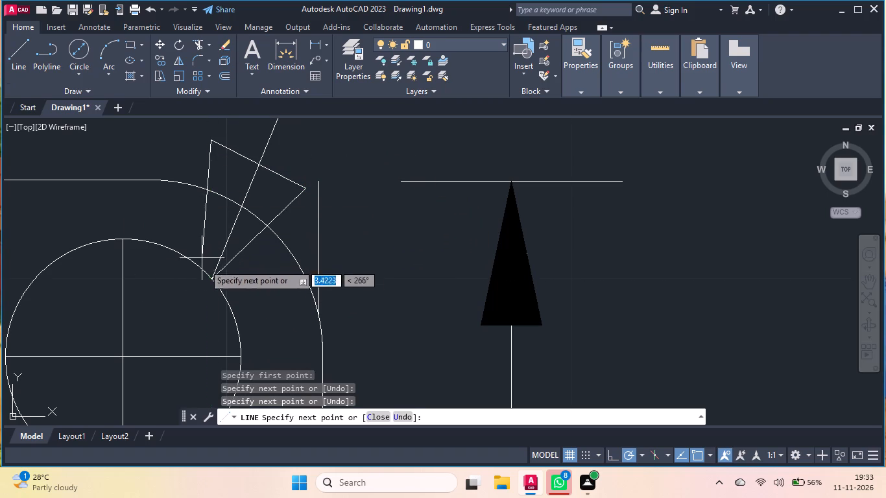
left_click(211, 277)
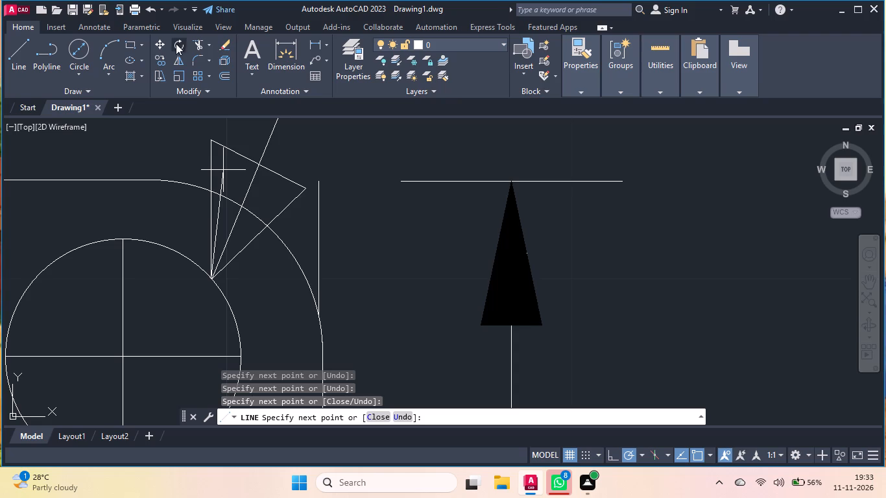
Trim the leader line and the plate's corner arc inside the new arrowhead triangle.
left_click(198, 46)
left_click(245, 176)
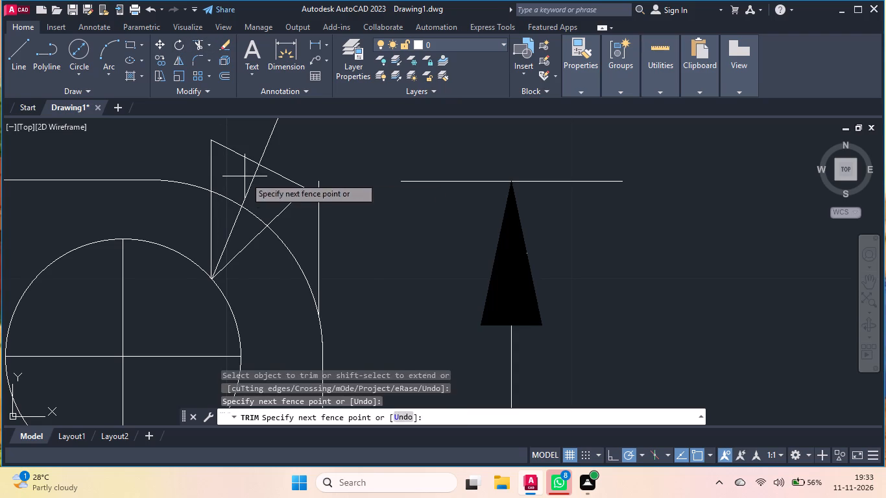
double_click(245, 219)
left_click(245, 177)
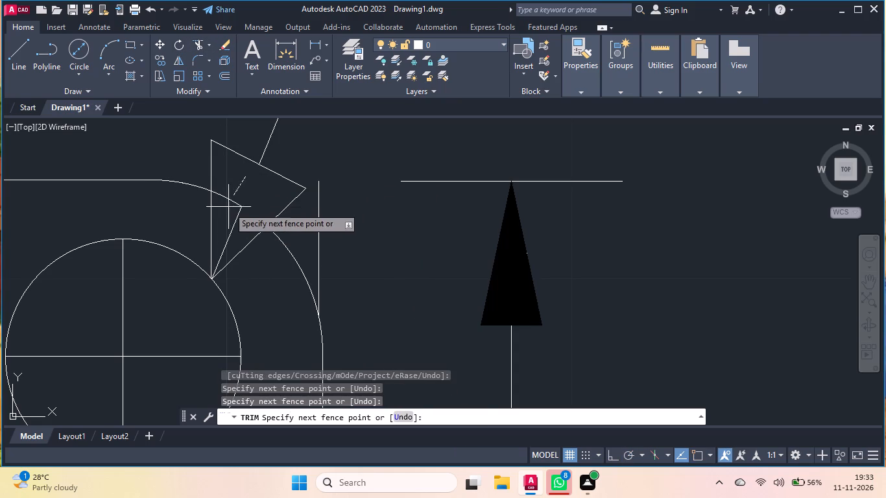
left_click(224, 222)
left_click(230, 231)
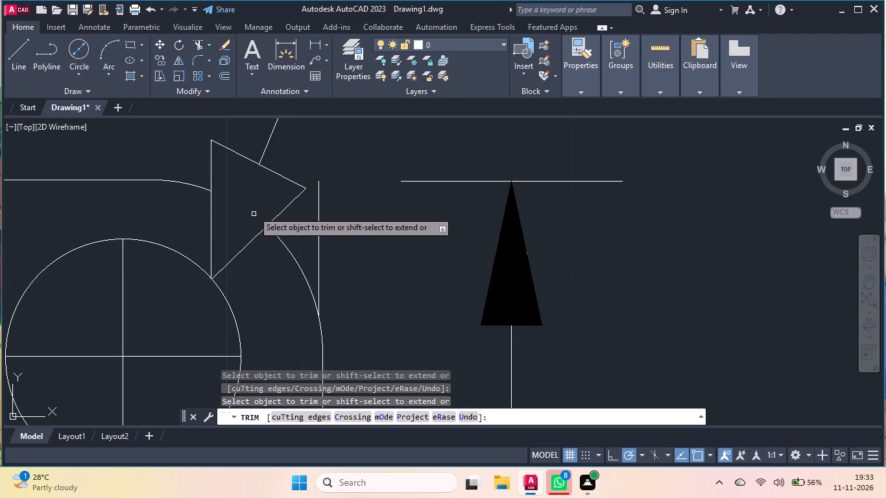
Fill the new arrowhead triangle with a SOLID hatch in colour 0,0,0.
double_click(125, 75)
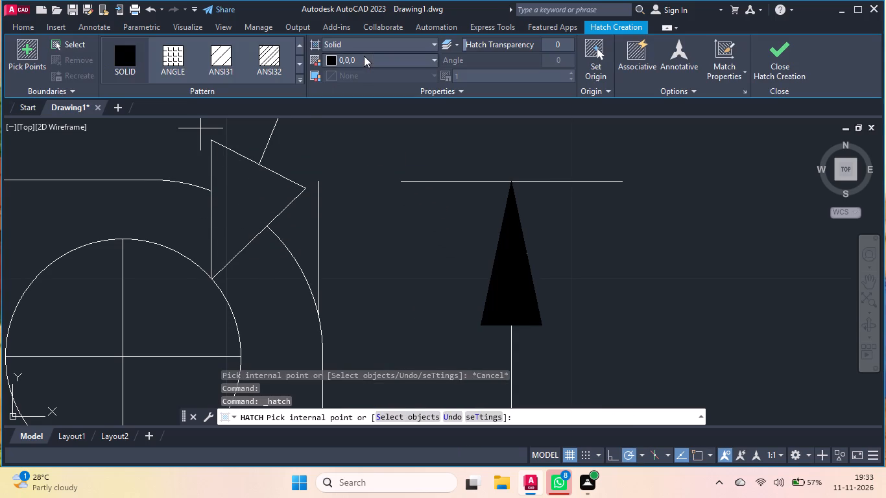
left_click(365, 56)
left_click(329, 112)
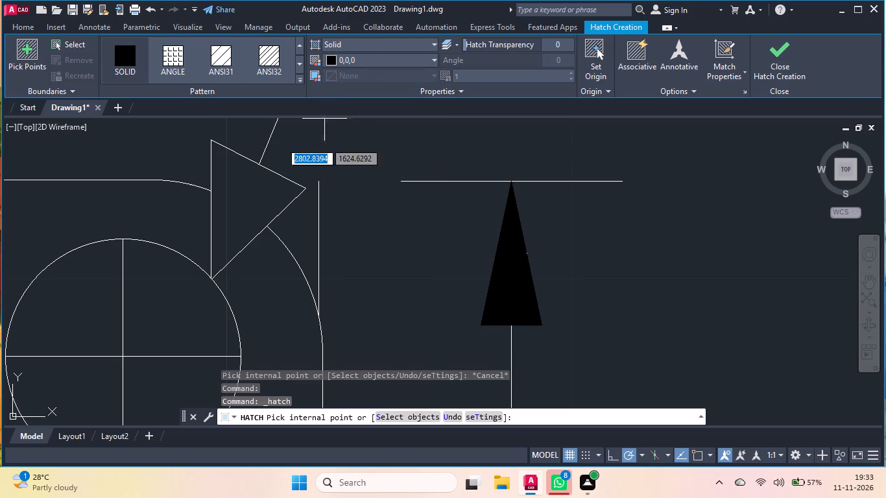
double_click(234, 187)
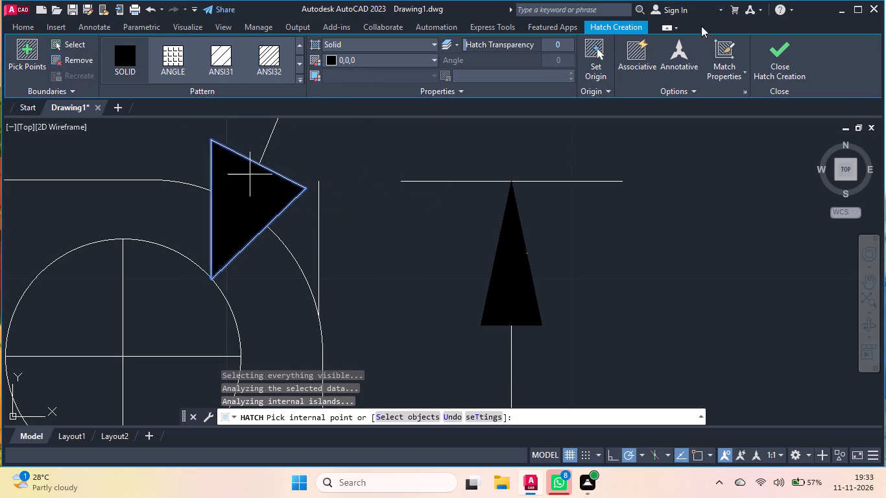
double_click(778, 58)
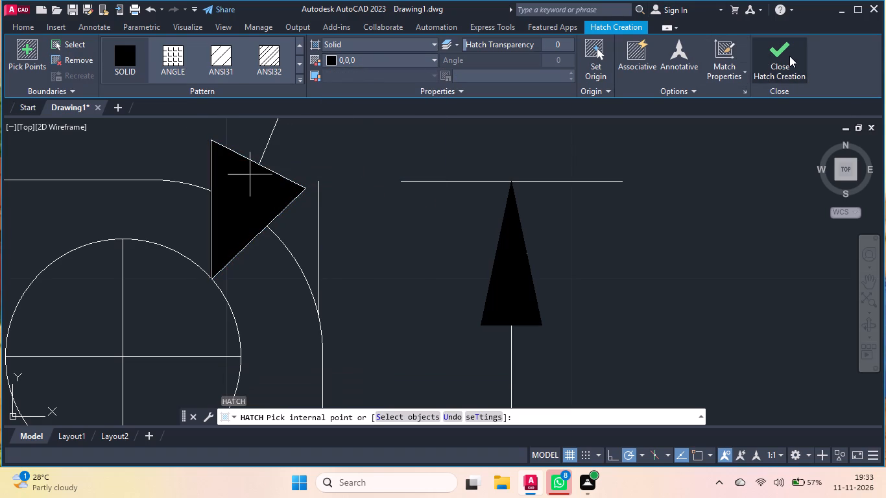
scroll(397, 199, "down", 7)
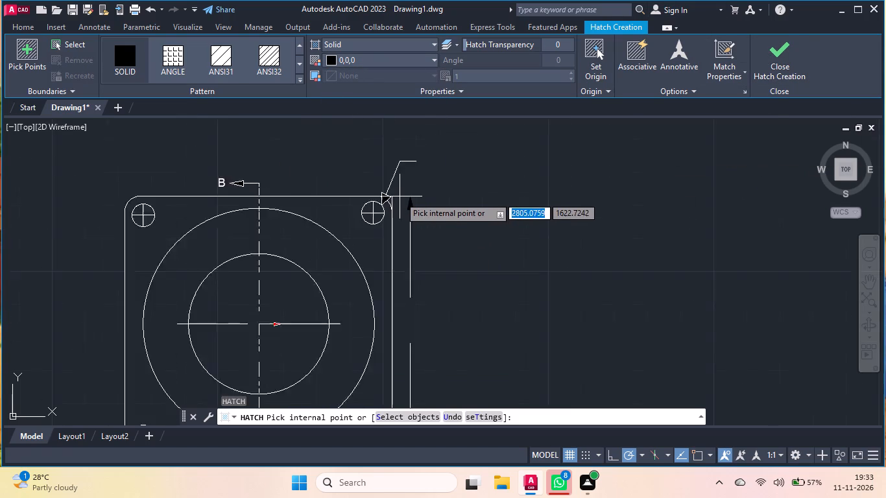
right_click(427, 193)
double_click(440, 197)
Copy the diameter symbol beside 85 to about 3 units past the horizontal end of the plate's upper-right hole leader.
scroll(441, 196, "down", 3)
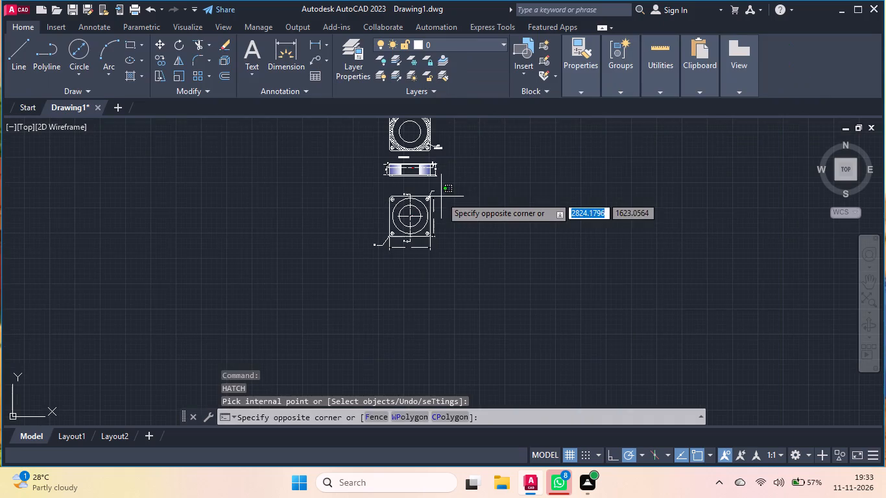
scroll(444, 148, "up", 5)
left_click(403, 200)
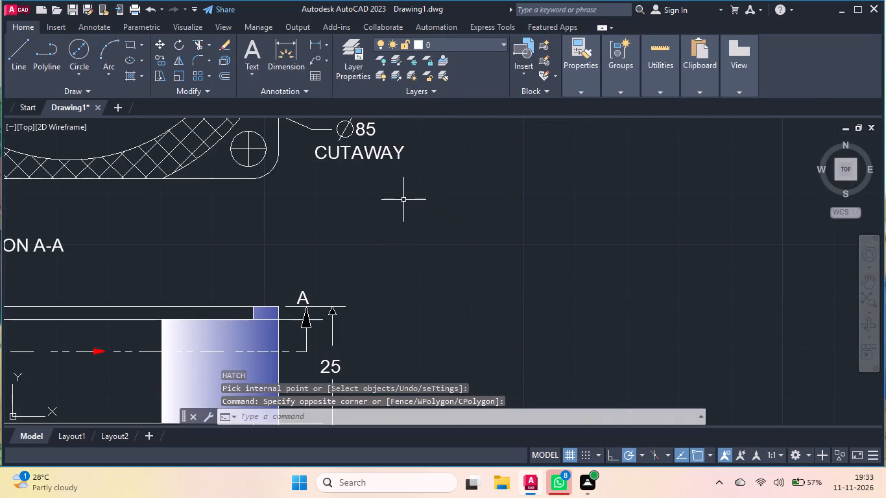
scroll(349, 122, "up", 6)
left_click(350, 121)
left_click(170, 265)
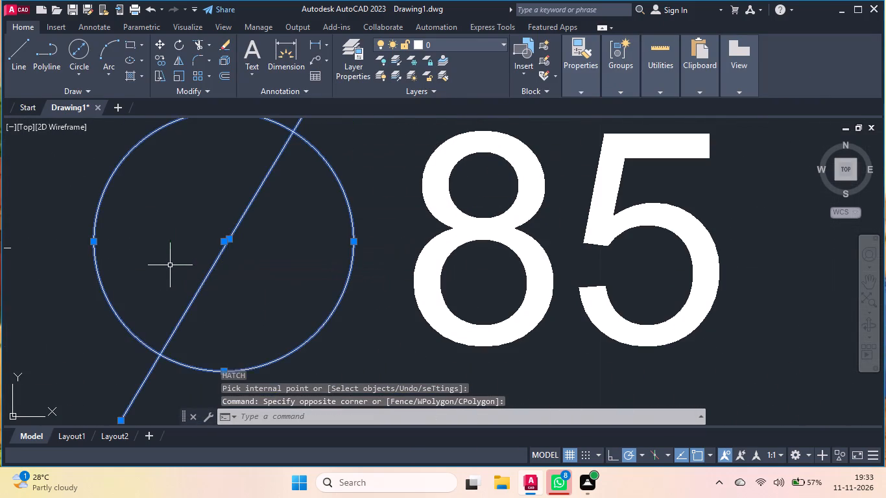
left_click(162, 62)
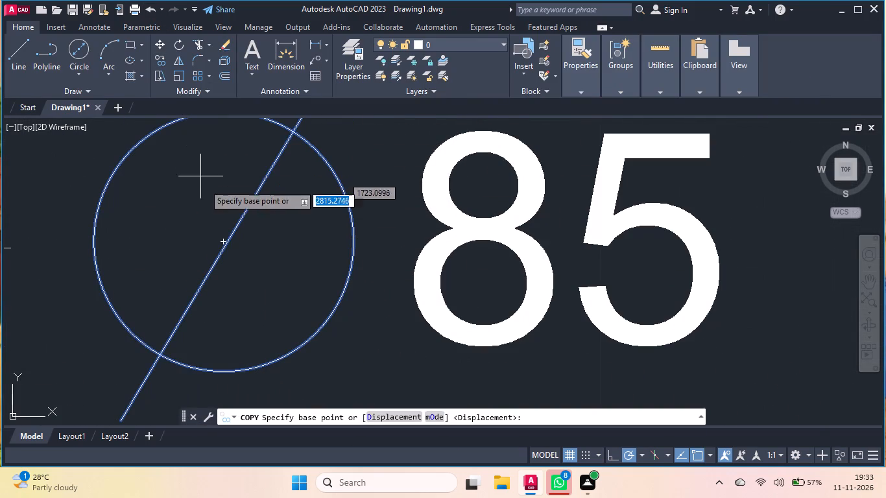
left_click(232, 244)
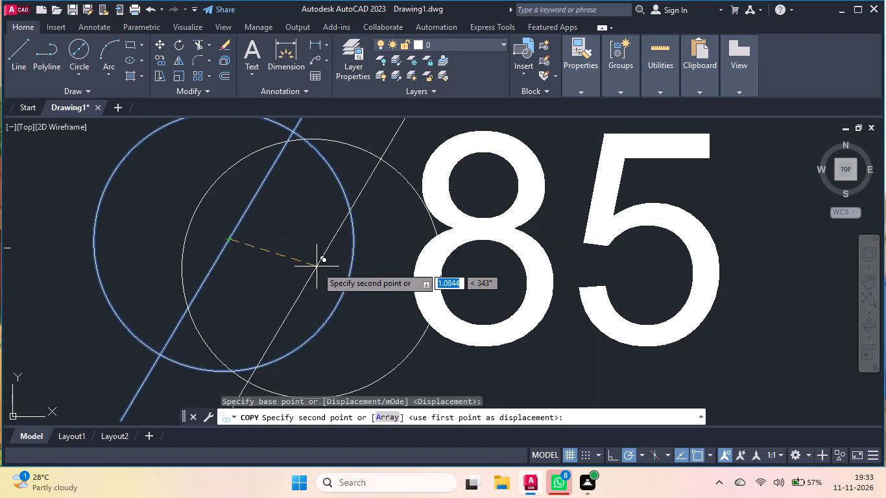
scroll(317, 266, "down", 9)
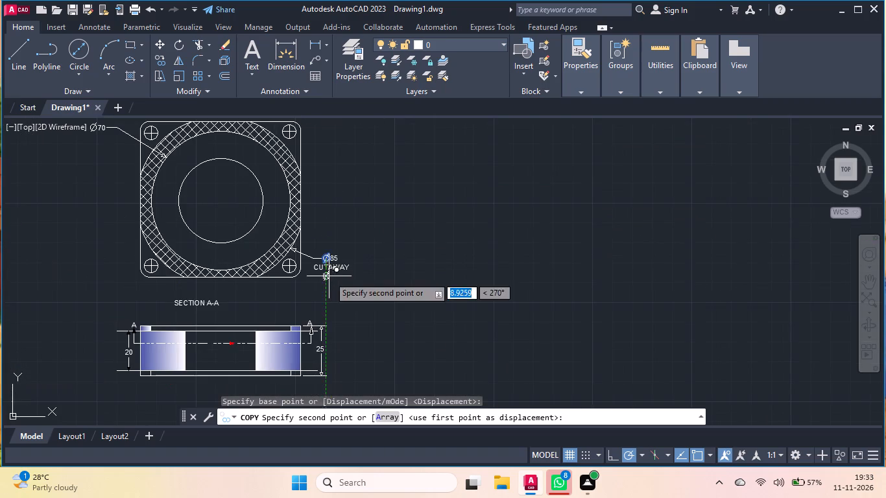
scroll(309, 340, "up", 5)
scroll(418, 193, "down", 5)
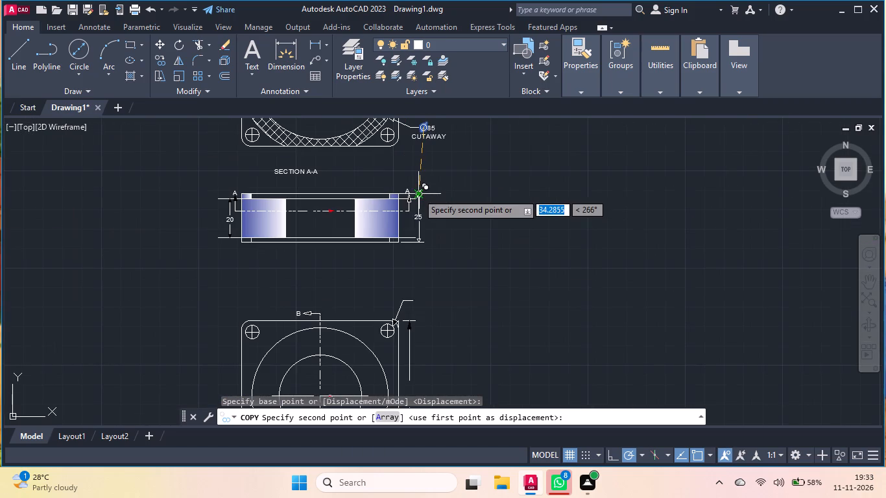
scroll(413, 316, "up", 6)
scroll(408, 255, "down", 3)
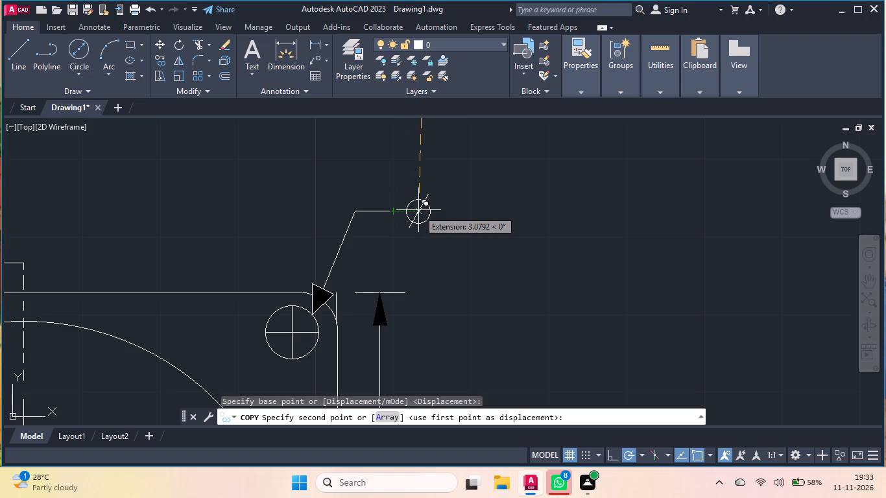
left_click(418, 210)
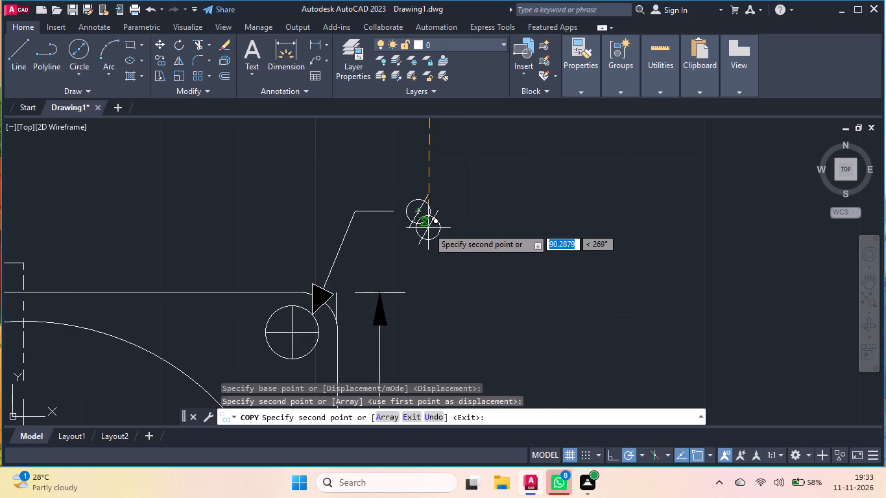
right_click(428, 228)
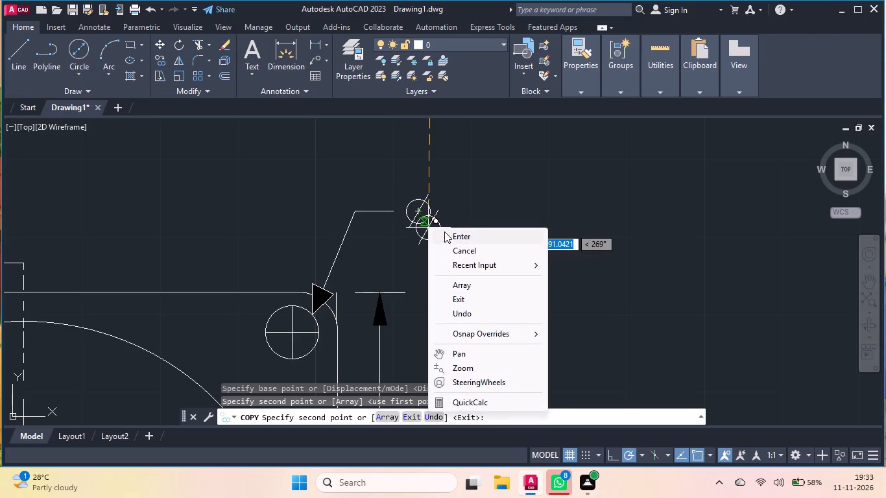
left_click(444, 231)
scroll(452, 206, "up", 2)
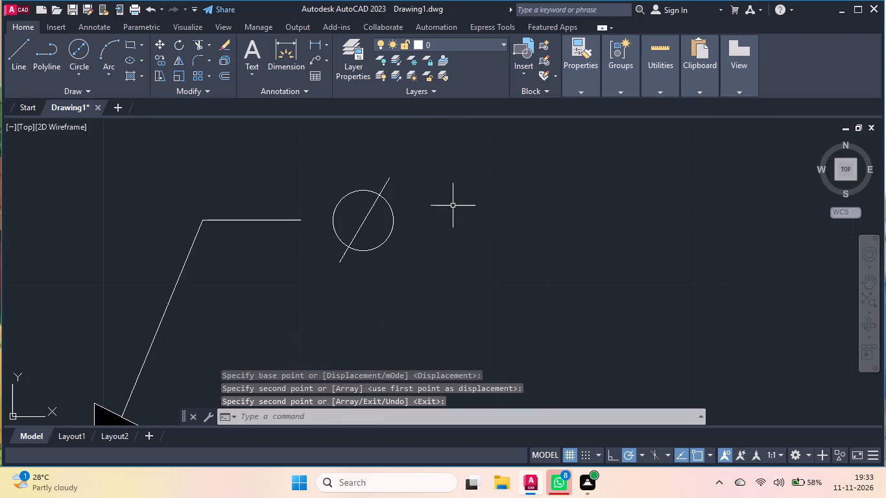
scroll(456, 210, "up", 3)
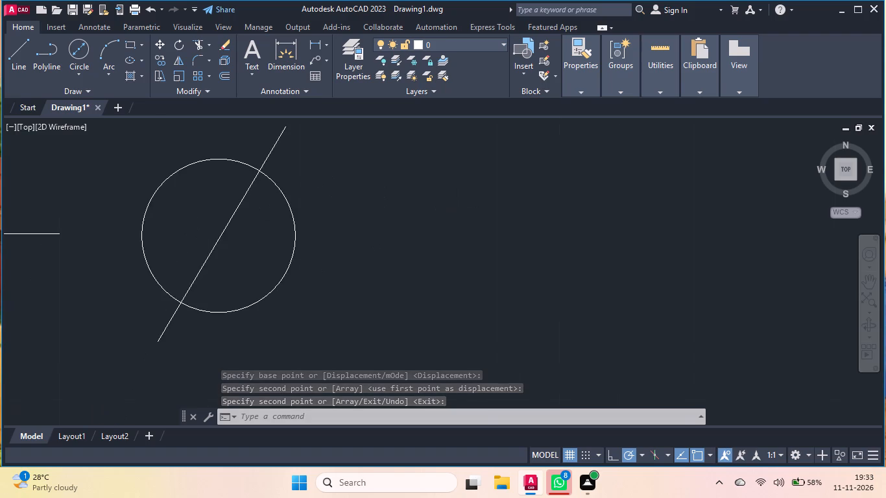
Add the multiline text 6 beside the corner hole leader's diameter symbol and move it up level with the symbol.
scroll(456, 210, "down", 2)
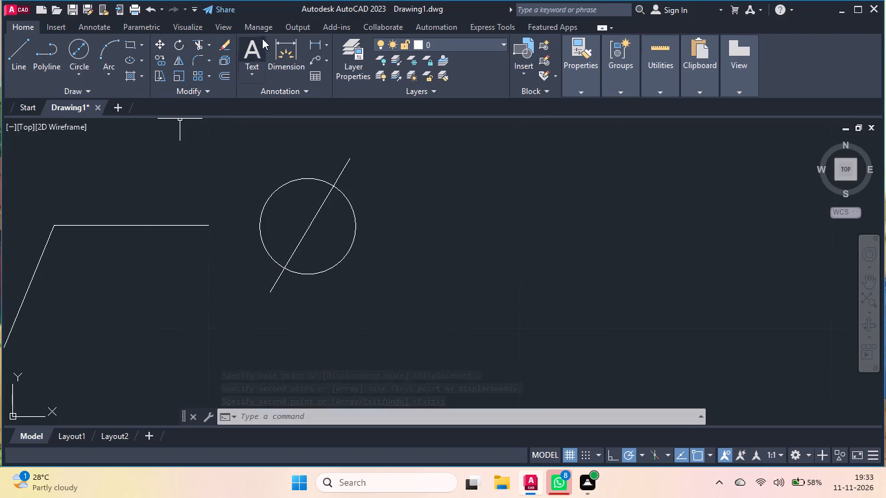
left_click(252, 53)
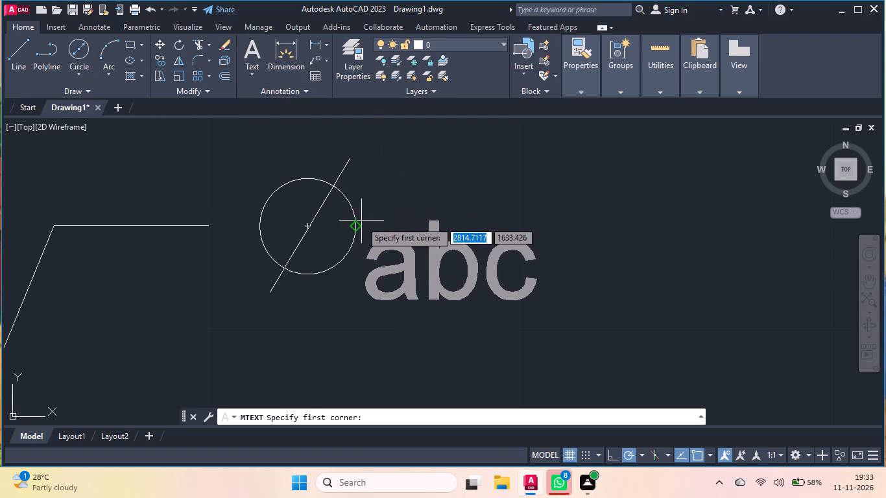
triple_click(392, 226)
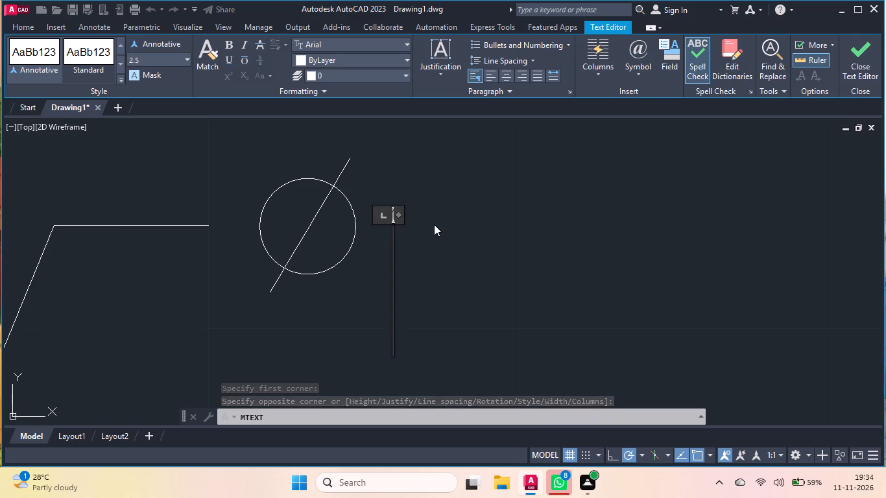
left_click(399, 213)
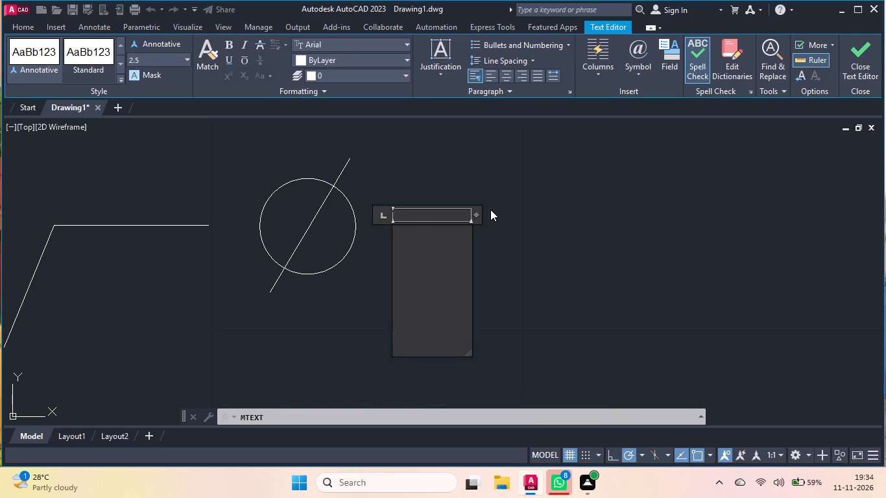
key("6")
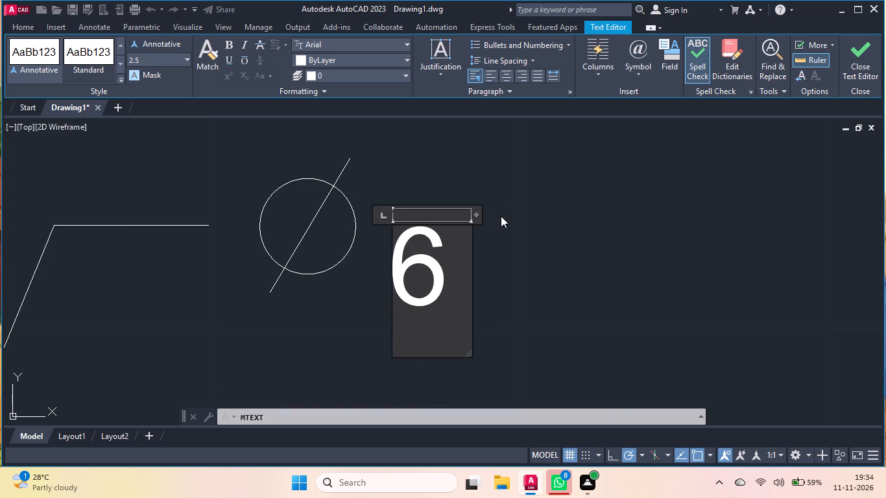
left_click(502, 215)
left_click(431, 259)
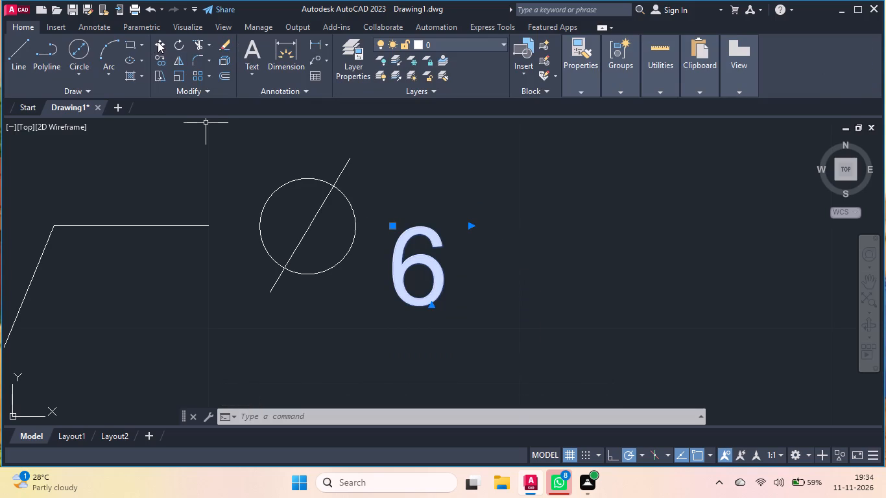
left_click(158, 41)
double_click(434, 261)
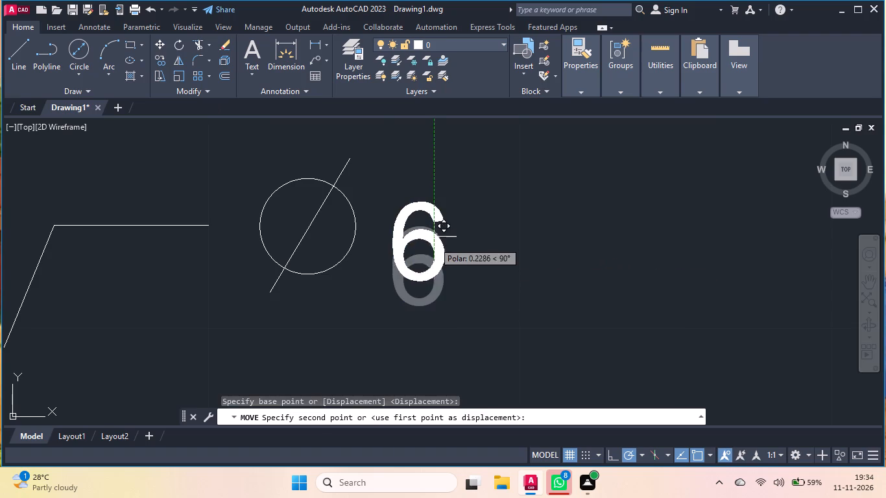
left_click(436, 211)
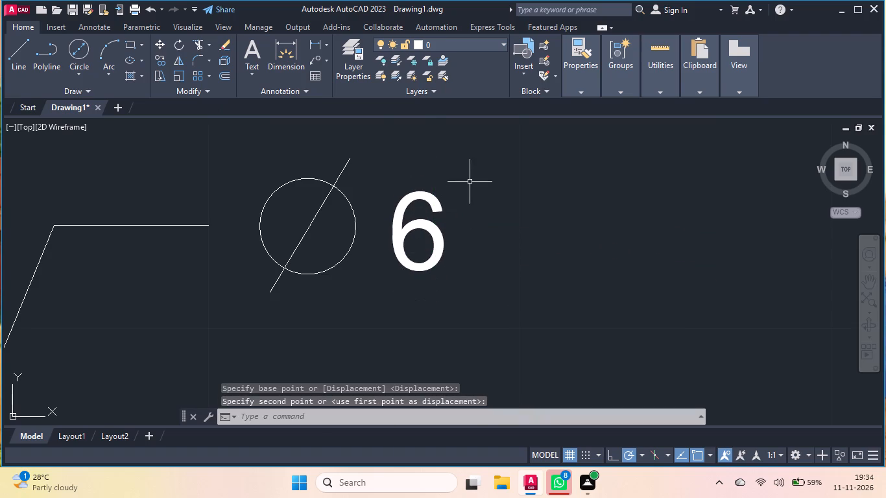
Add the multiline text 80 near the gap in the vertical dimension line beside the lower flanged plate view.
left_click(255, 45)
scroll(495, 187, "down", 2)
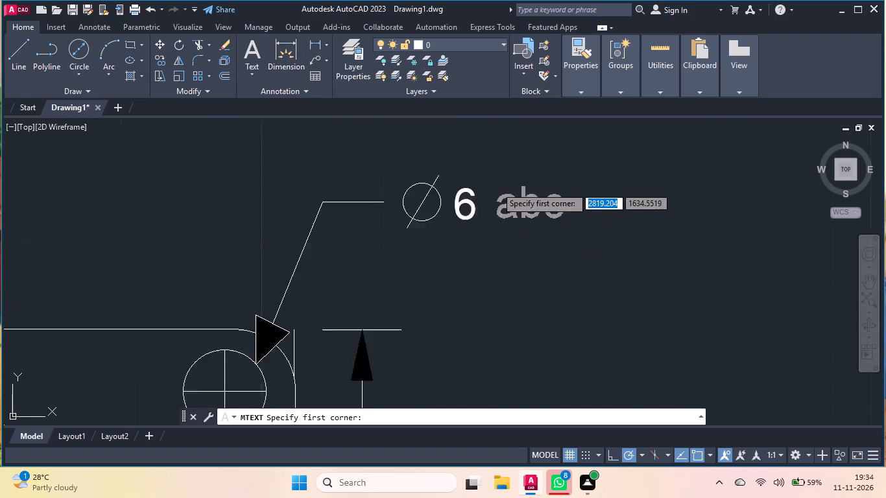
scroll(496, 187, "down", 3)
scroll(447, 348, "up", 3)
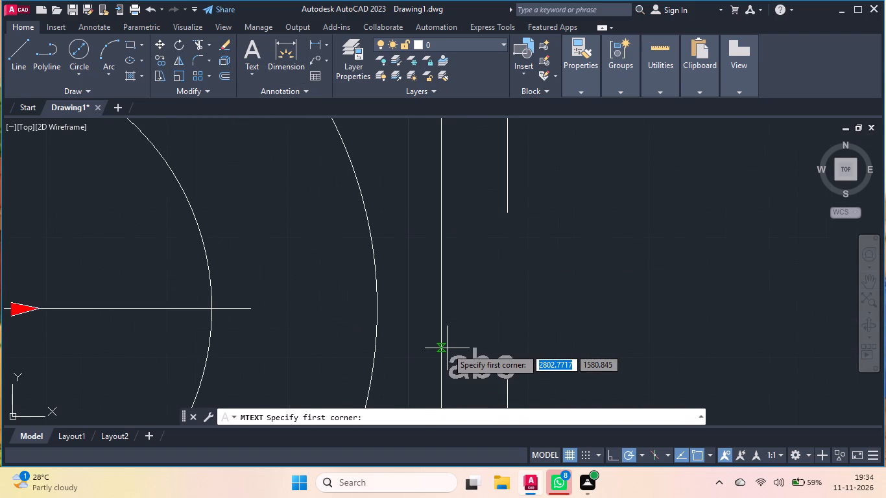
scroll(447, 348, "up", 1)
scroll(473, 300, "down", 3)
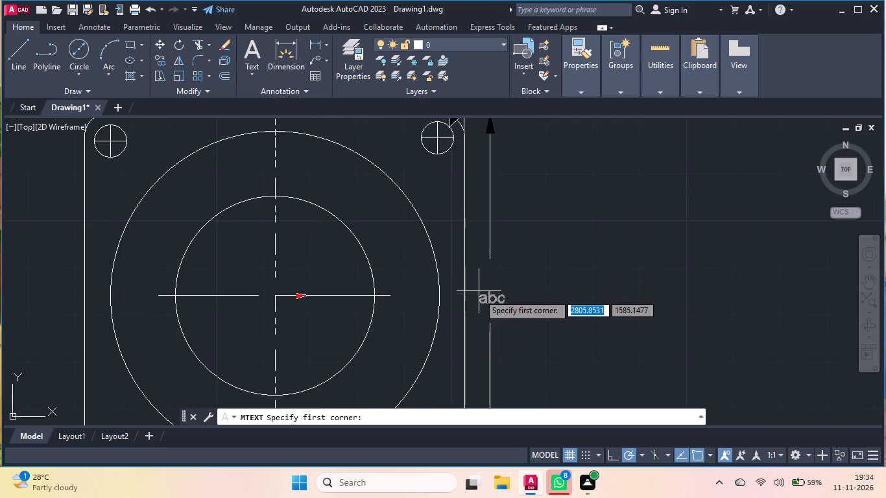
scroll(479, 296, "up", 2)
left_click(467, 293)
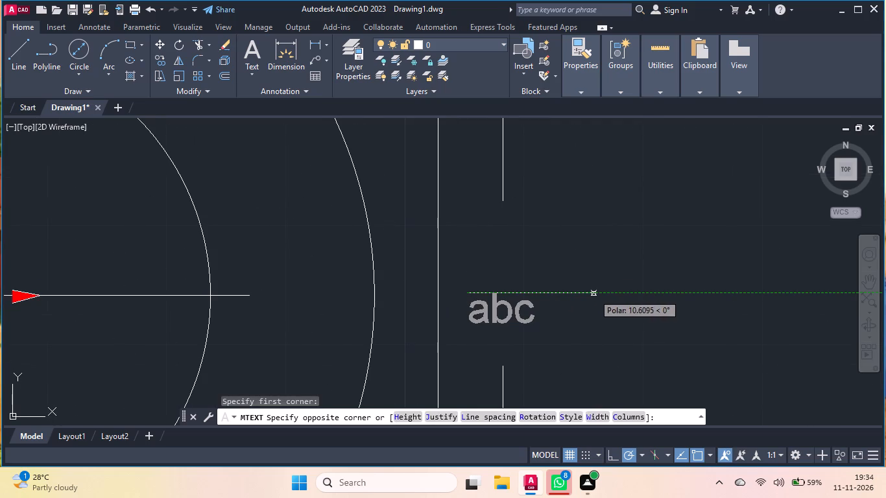
left_click(608, 293)
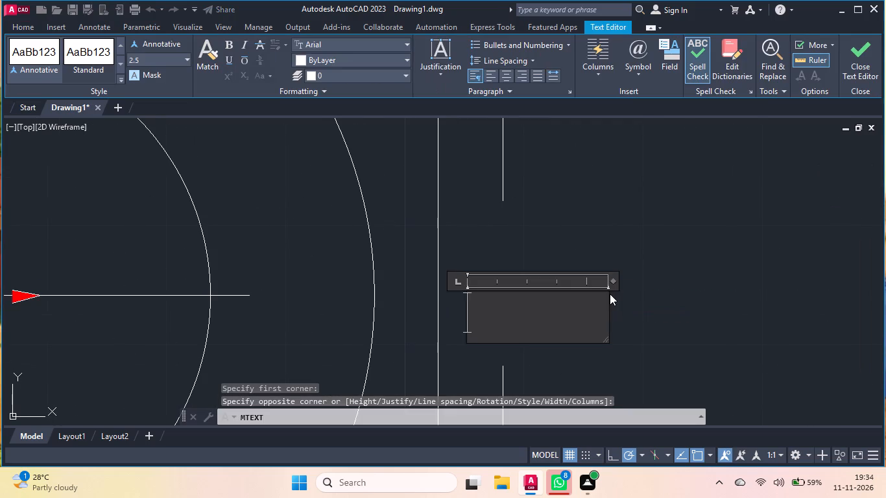
key("8")
key("0")
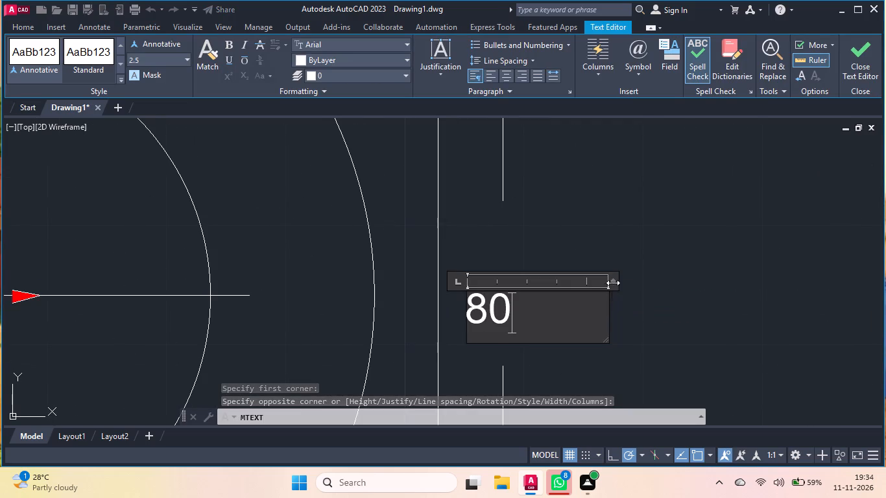
double_click(621, 243)
Move the 80 text sideways into the gap of the plate's vertical dimension line.
double_click(513, 305)
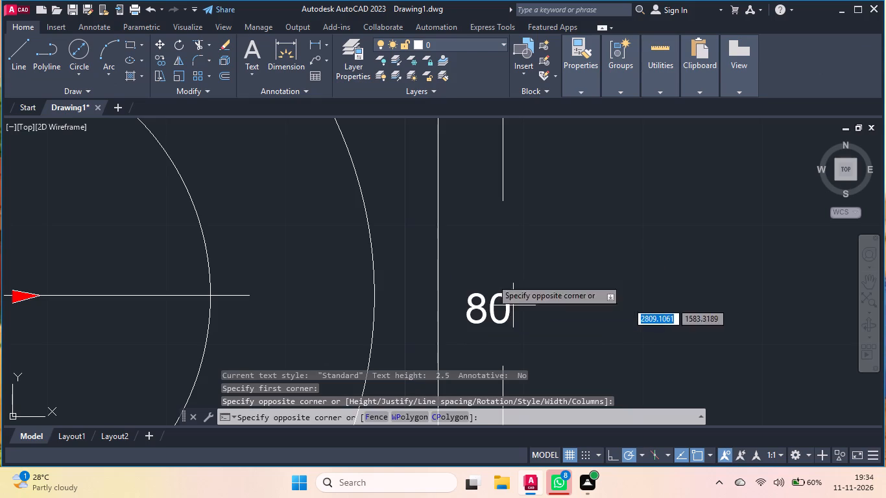
left_click(458, 323)
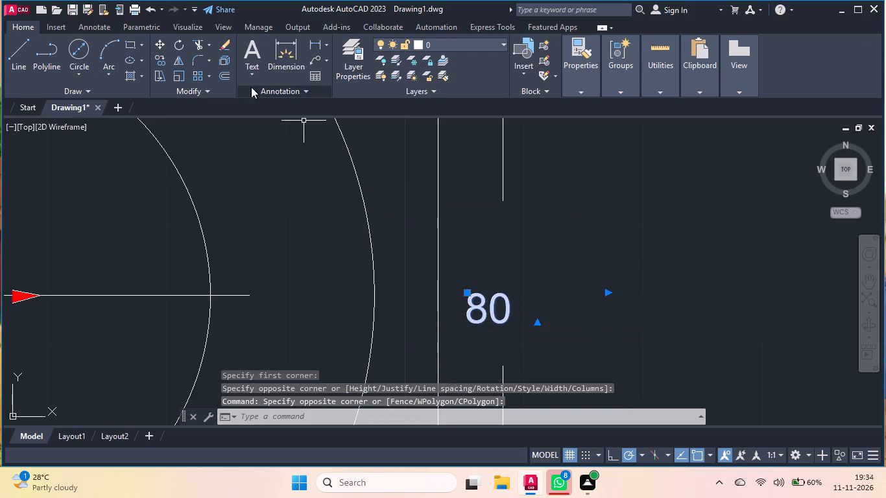
left_click(159, 47)
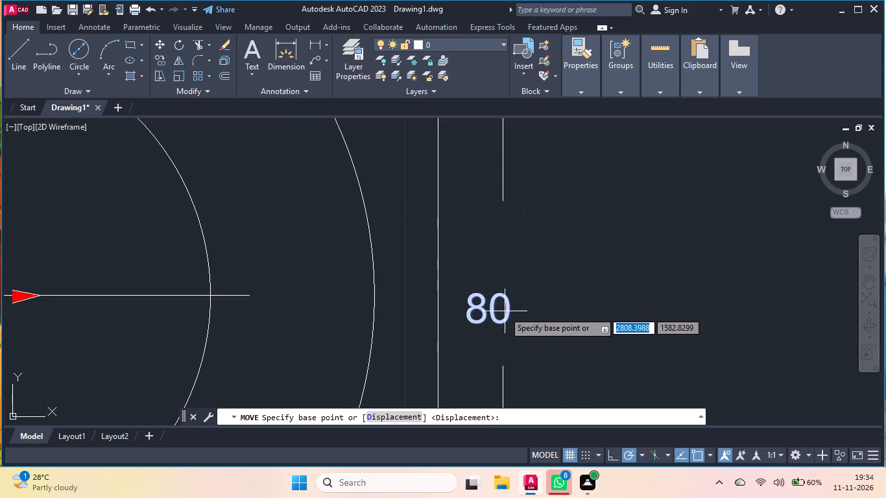
left_click(495, 312)
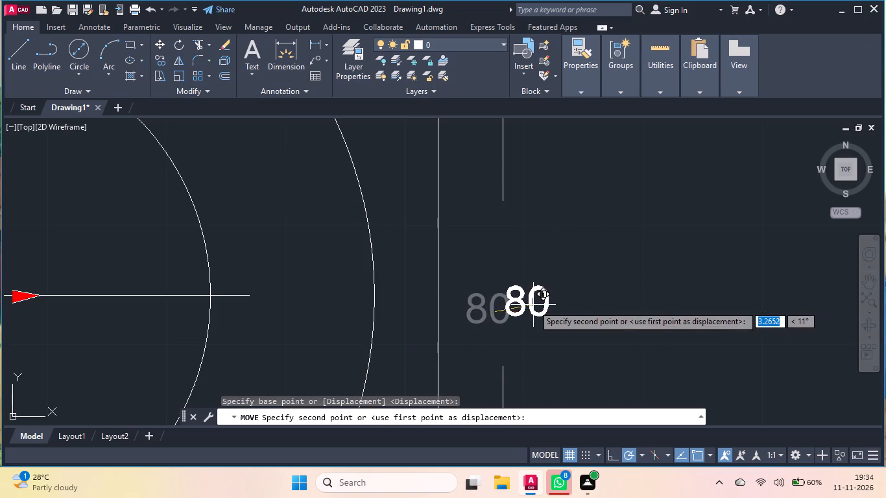
left_click(525, 309)
Copy the 80 text into the gap of the horizontal dimension line below the plate.
left_click(542, 281)
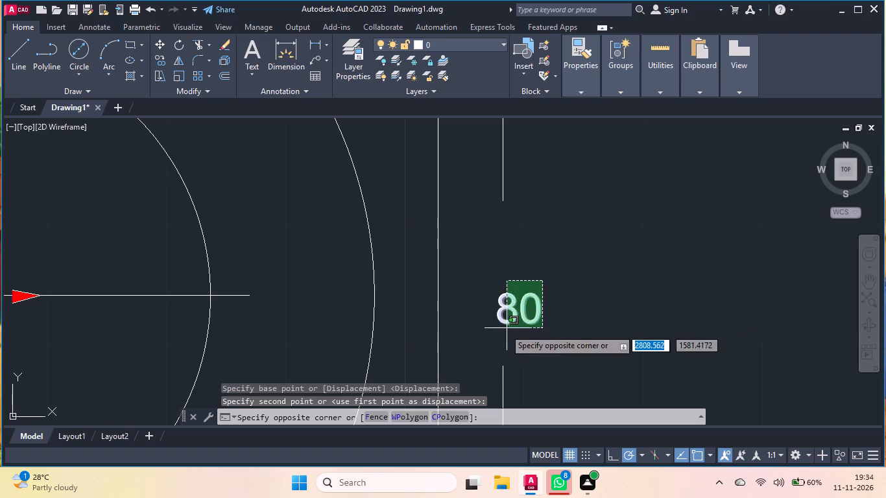
left_click(505, 329)
double_click(160, 58)
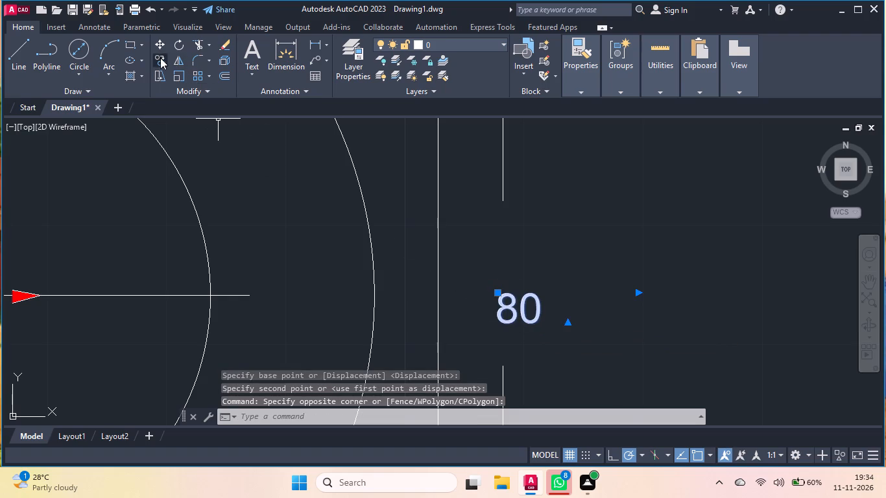
left_click(521, 301)
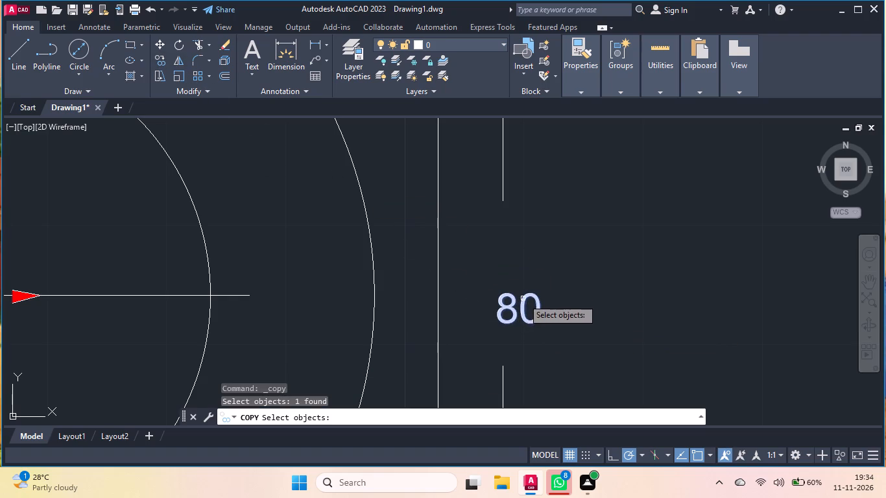
right_click(520, 308)
double_click(520, 308)
scroll(555, 250, "down", 4)
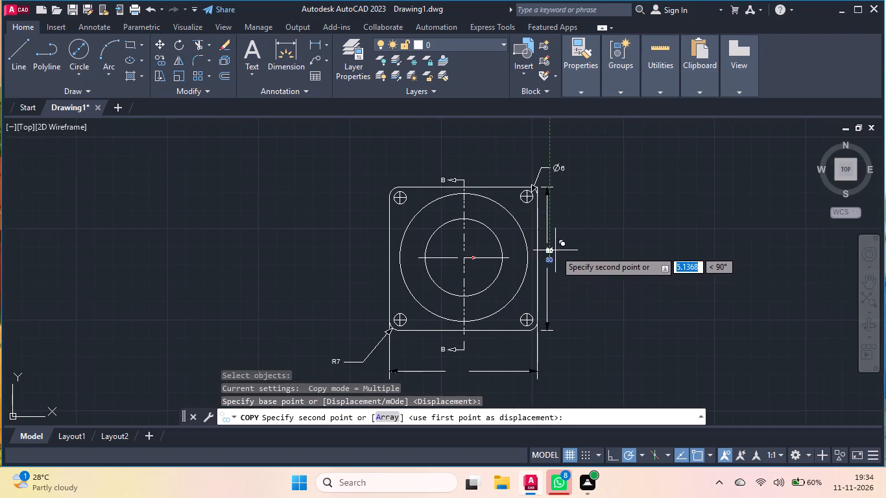
scroll(459, 374, "up", 5)
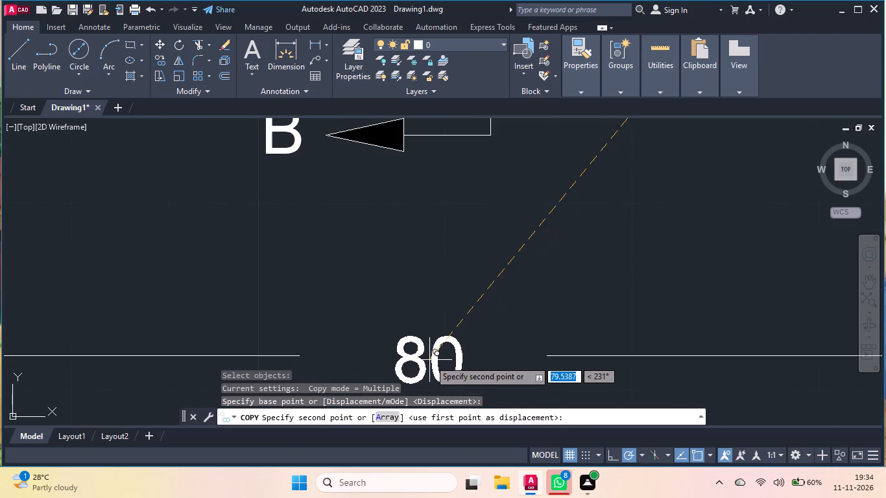
left_click(429, 360)
right_click(451, 333)
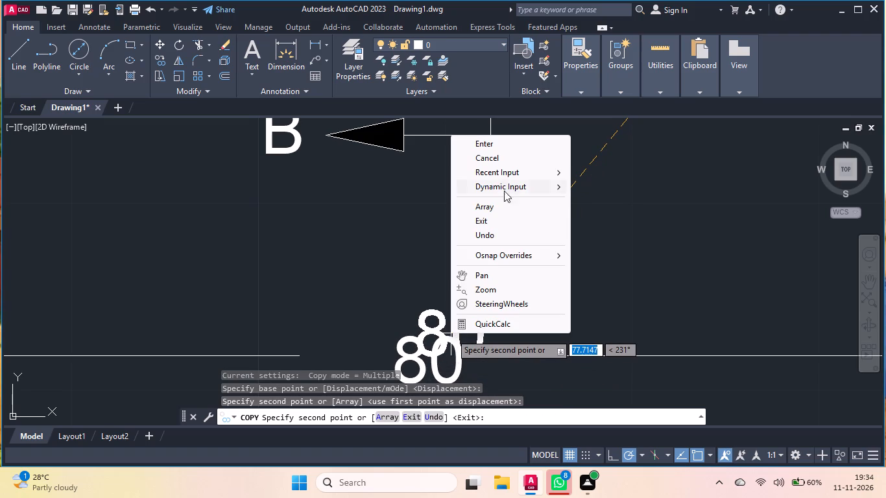
left_click(501, 148)
Start a new line in the drawing with the Line command.
scroll(472, 187, "down", 6)
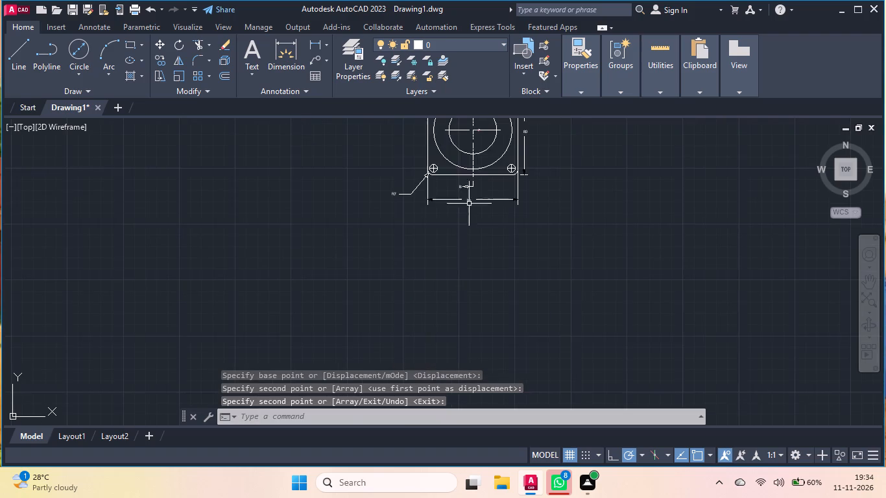
scroll(464, 242, "down", 2)
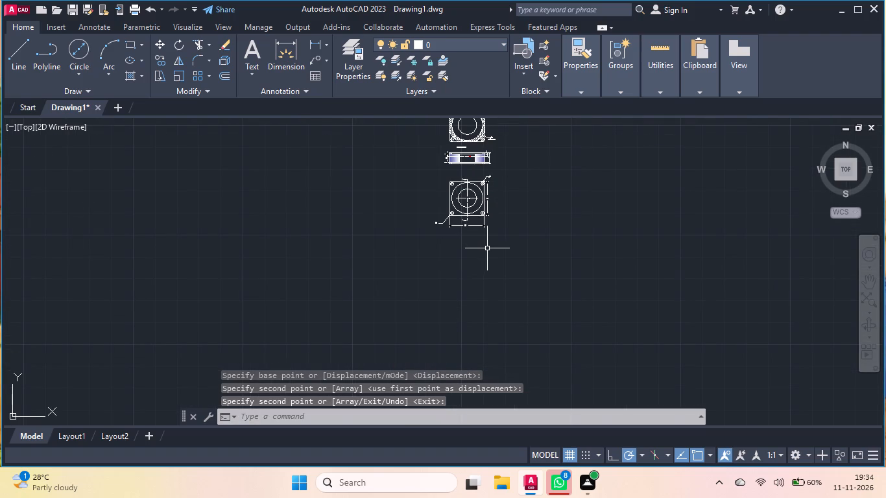
scroll(489, 257, "down", 1)
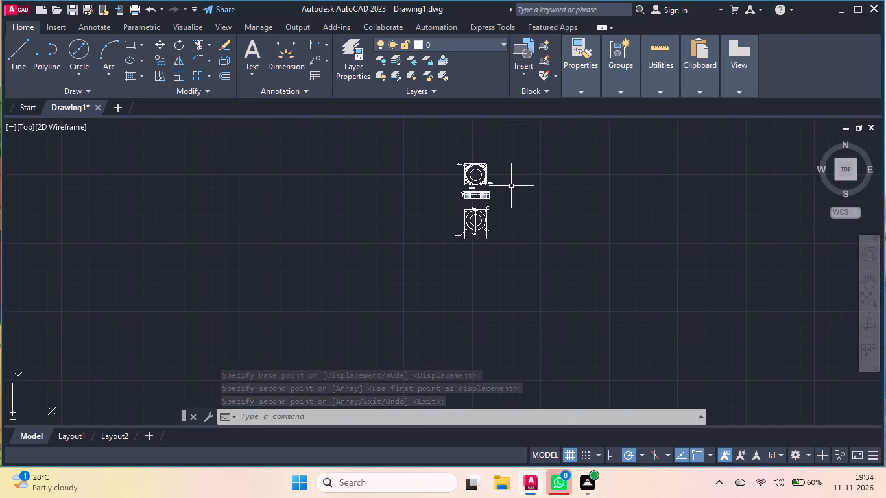
scroll(511, 185, "up", 3)
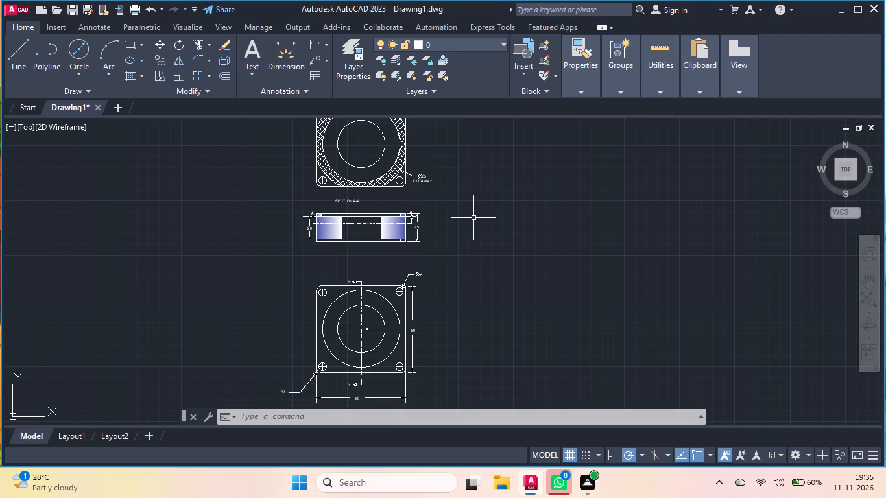
scroll(473, 218, "down", 1)
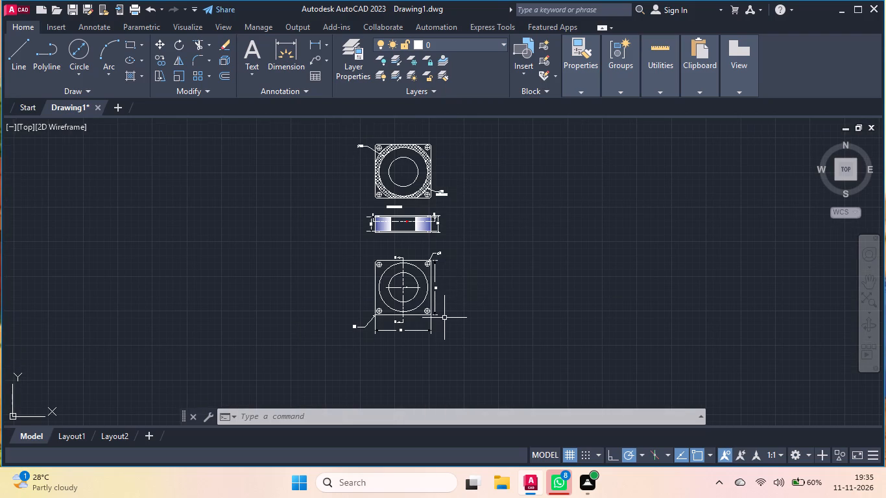
scroll(444, 318, "down", 1)
scroll(477, 230, "up", 2)
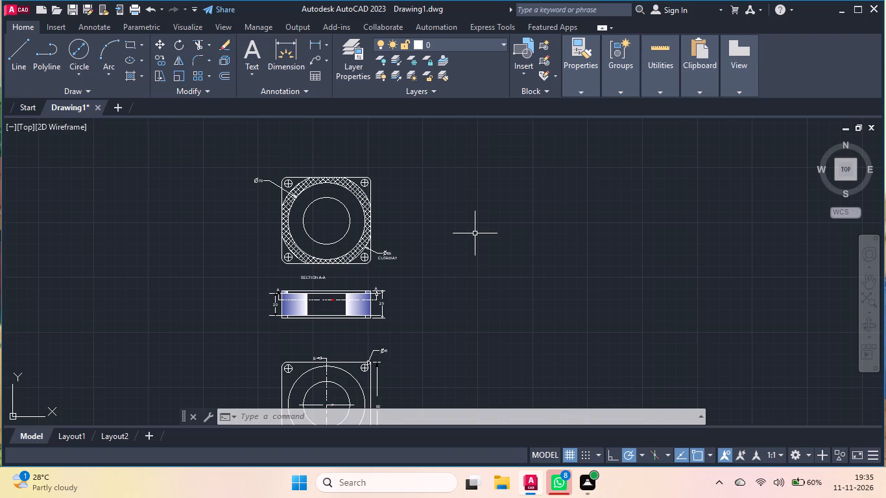
double_click(21, 57)
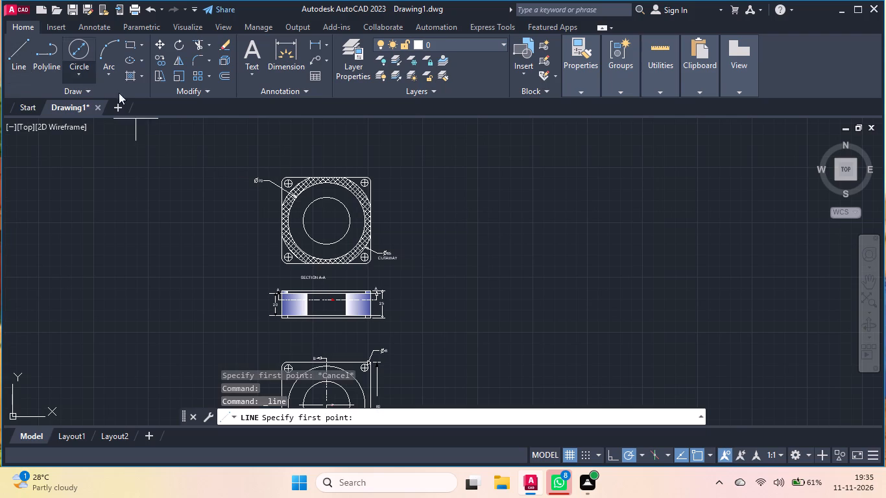
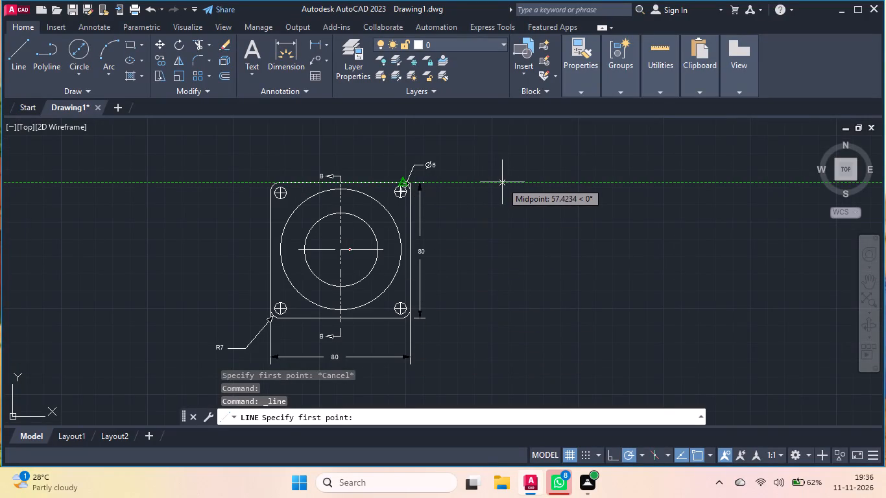
Draw a 20-unit horizontal line beside the lower plate view, level with the plate's top edge.
left_click(502, 182)
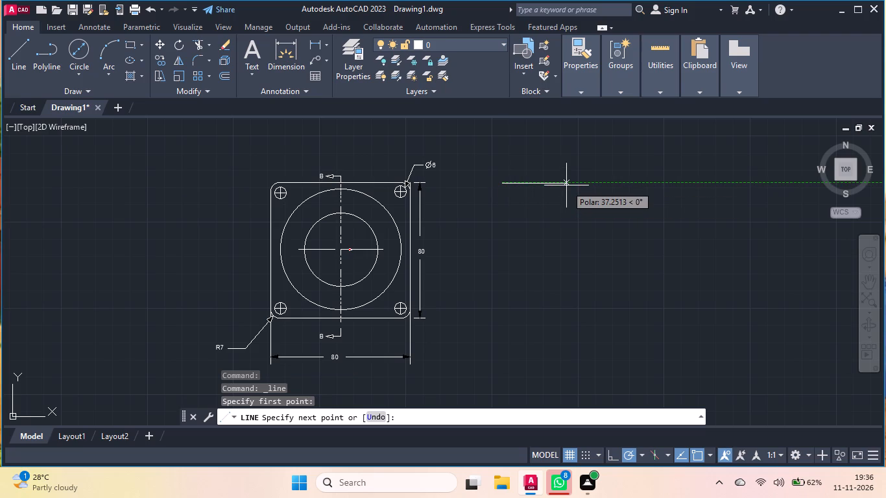
scroll(568, 185, "down", 2)
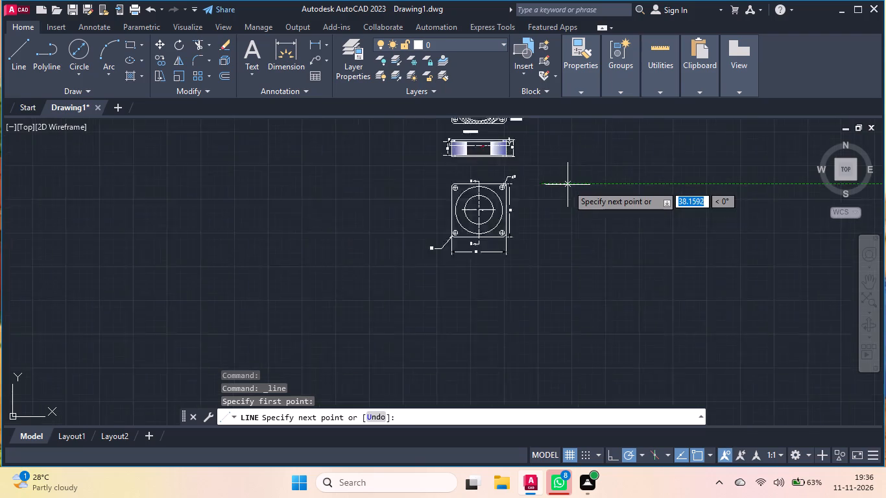
scroll(568, 185, "down", 1)
scroll(553, 162, "up", 3)
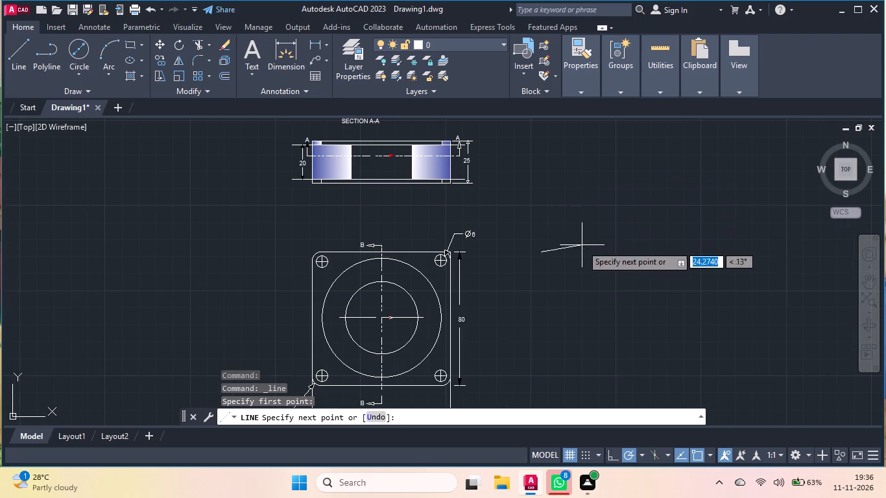
scroll(582, 263, "up", 2)
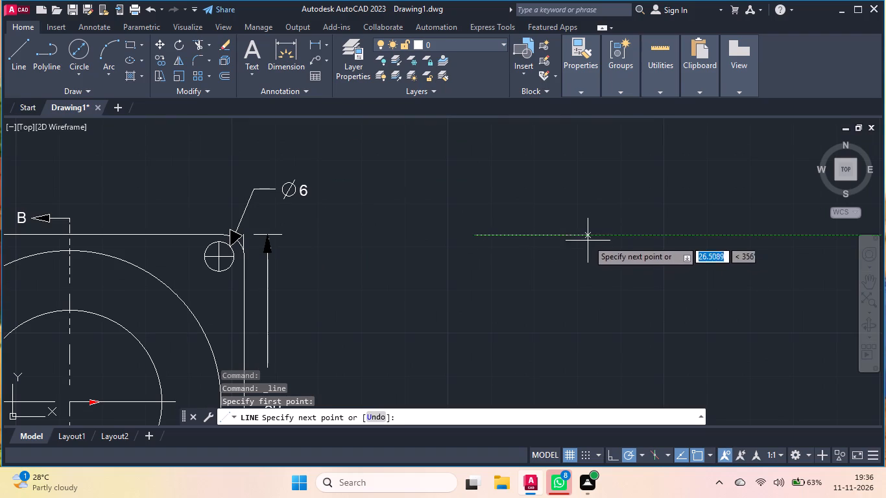
type("20")
key("Return")
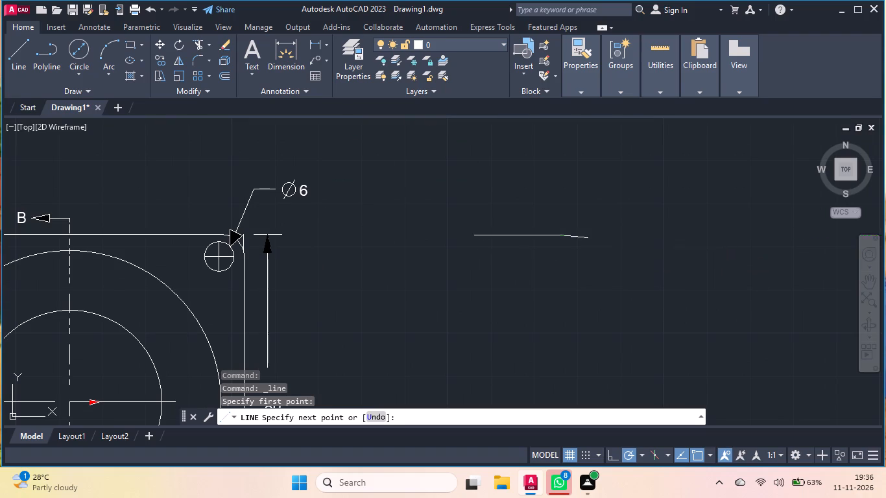
scroll(575, 219, "down", 1)
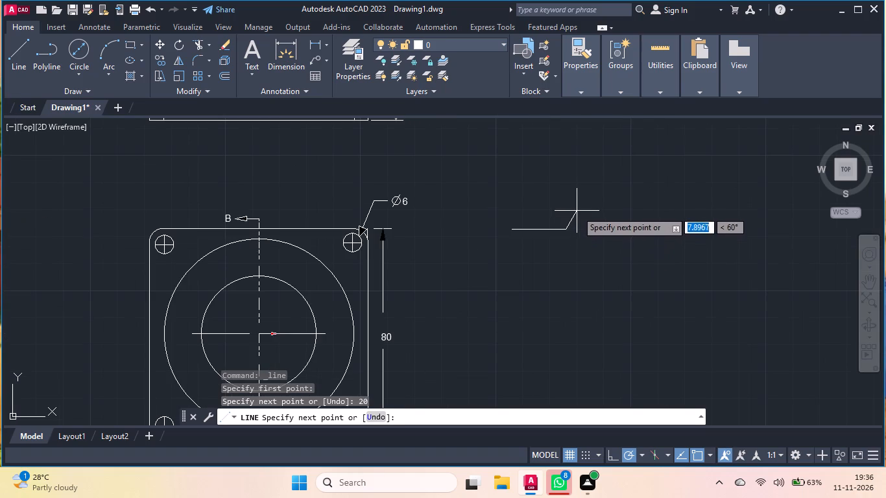
scroll(577, 210, "down", 1)
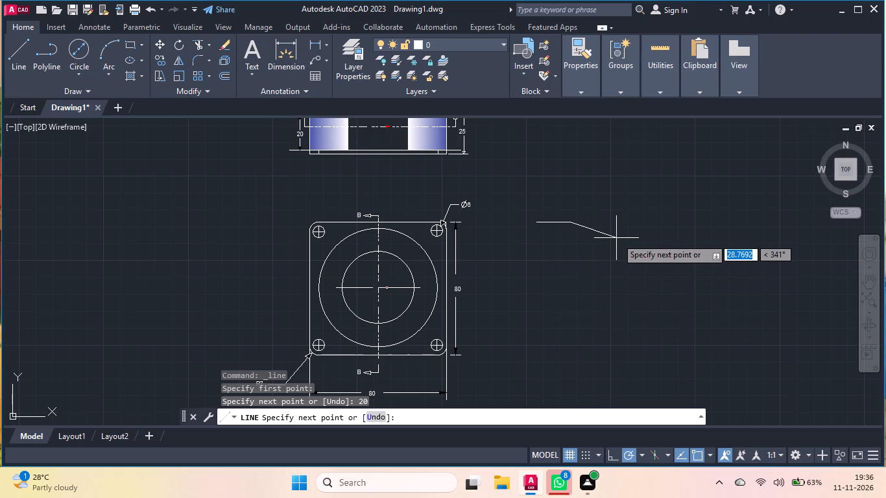
key("Return")
Complete the rectangle below the 20-unit line, level with the plate's bottom edge, with a 20-unit base and two vertical sides.
key("Return")
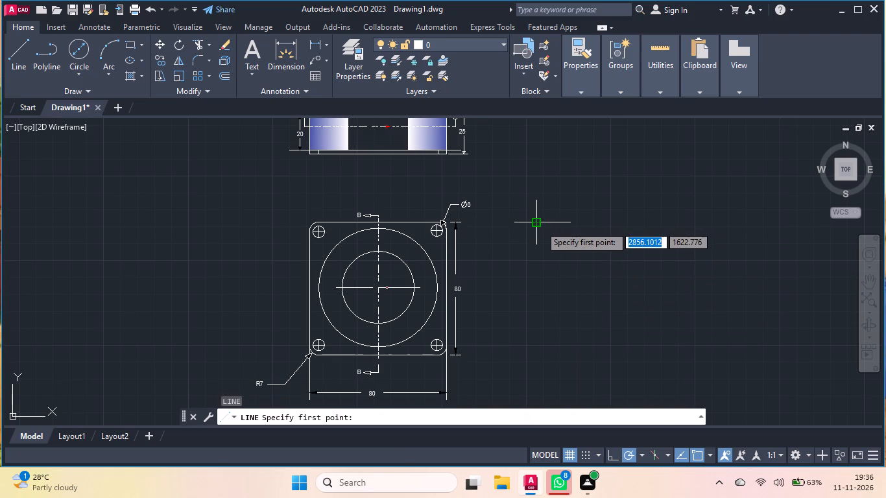
left_click(540, 224)
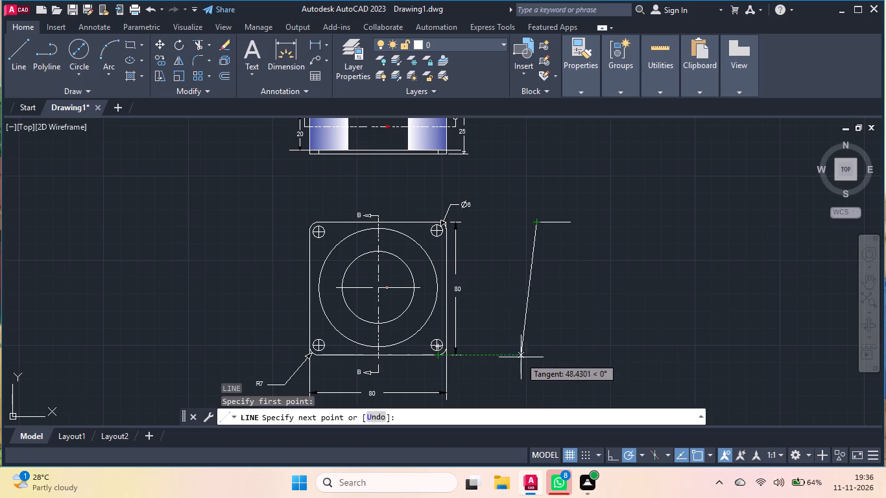
left_click(538, 357)
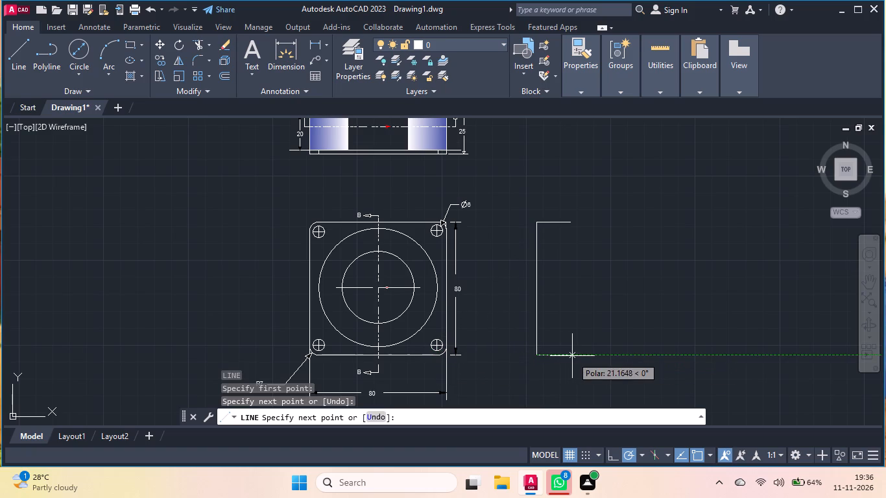
key("2")
key("0")
key("Return")
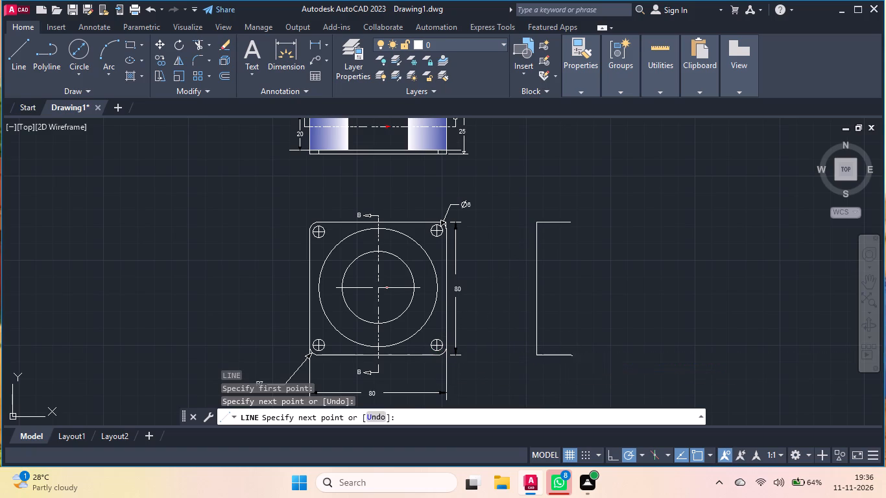
left_click(571, 221)
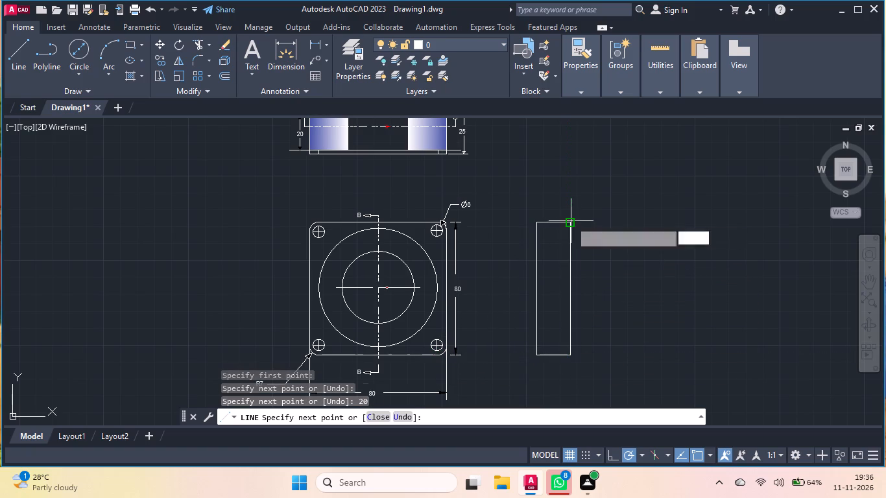
key("Return")
Draw a shorter projection about 11.5 units wide on the rectangle's outer vertical side, set in from both ends.
key("Return")
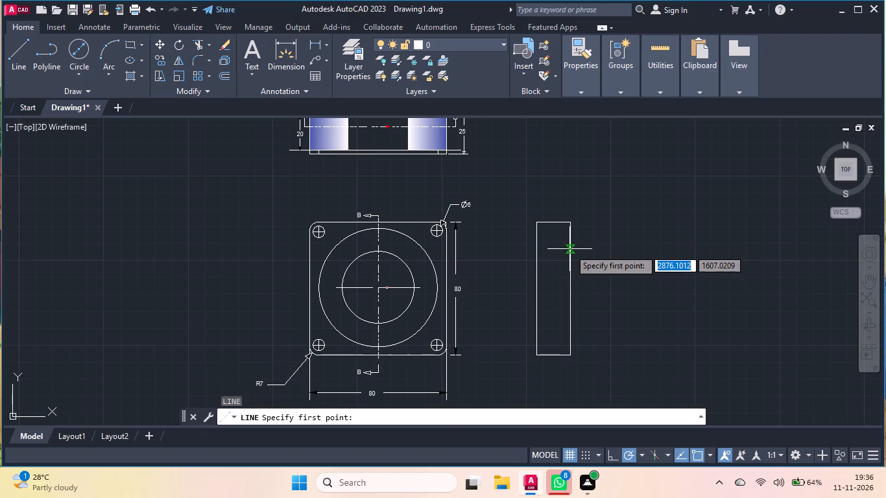
left_click(571, 245)
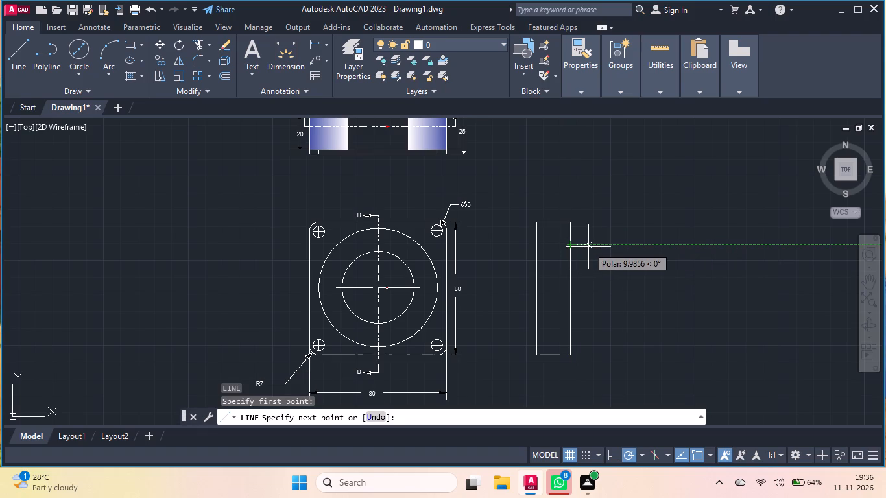
left_click(590, 247)
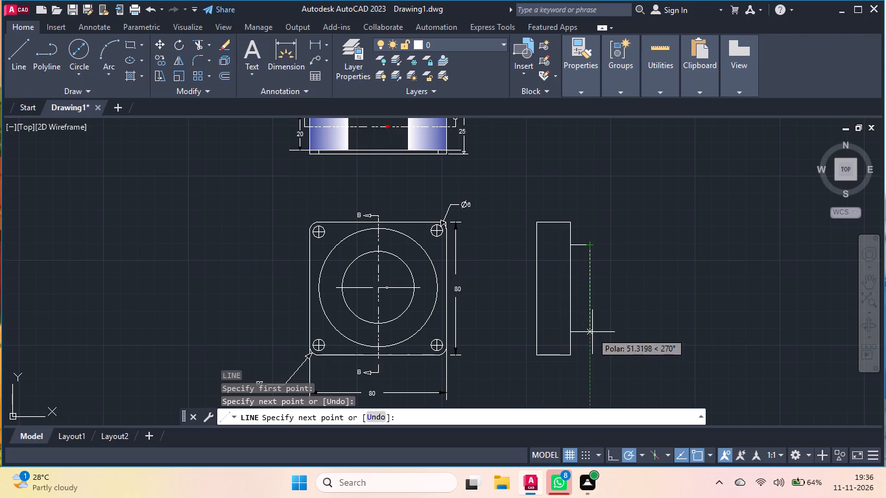
left_click(588, 333)
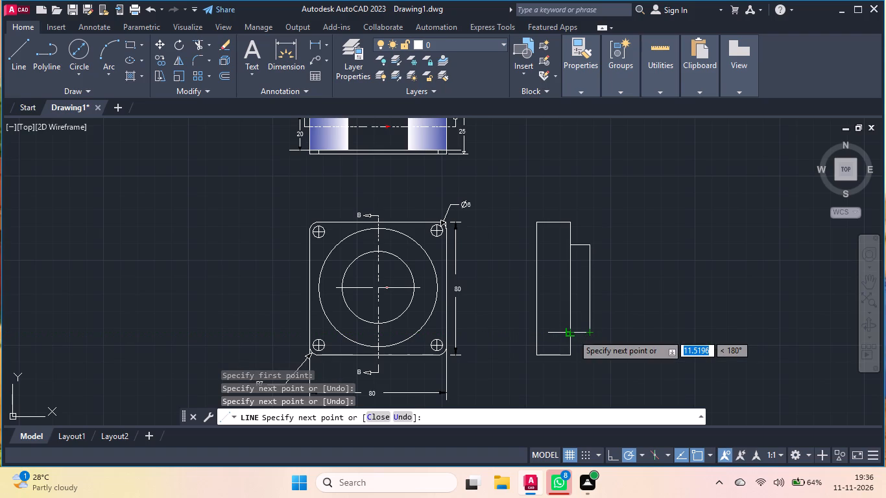
left_click(575, 336)
key("Return")
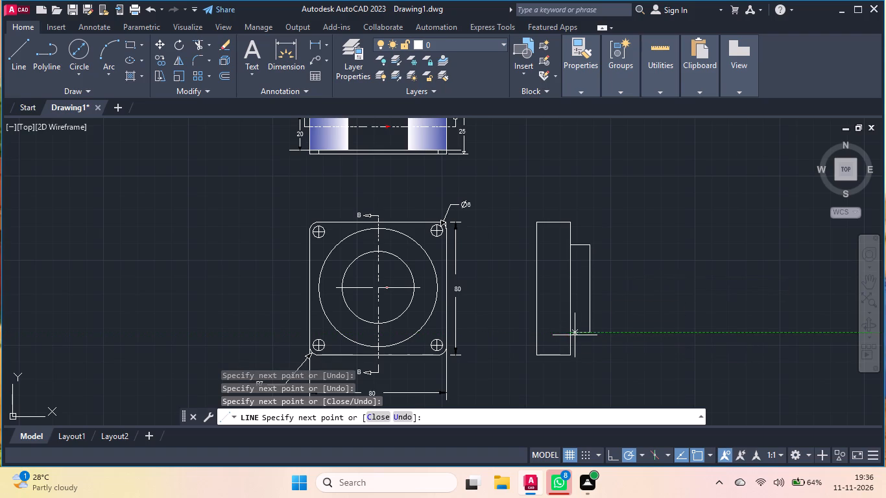
Draw lines about 8.4 units up from the rectangle's corner, across to the projection's outer edge, and down to its upper corner.
key("Return")
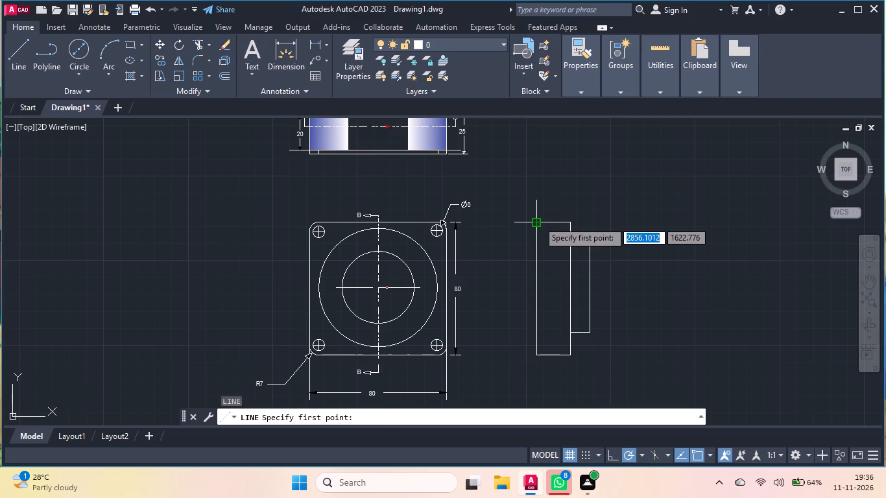
left_click(538, 221)
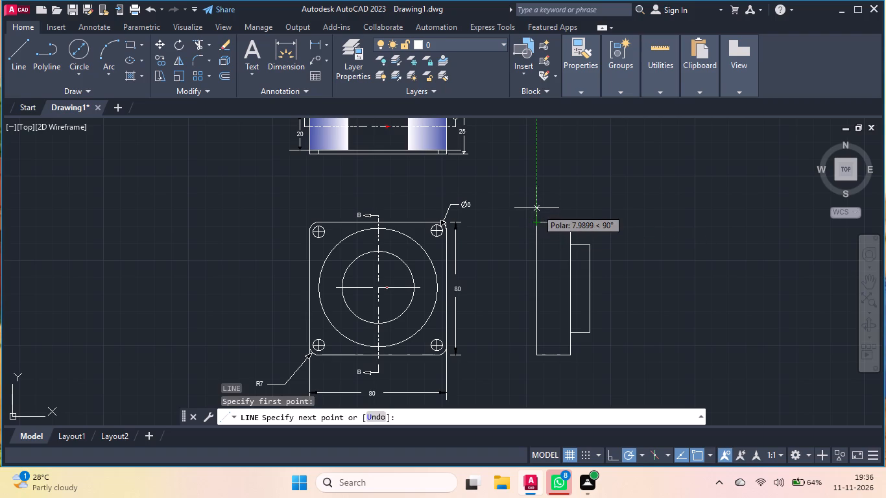
double_click(536, 208)
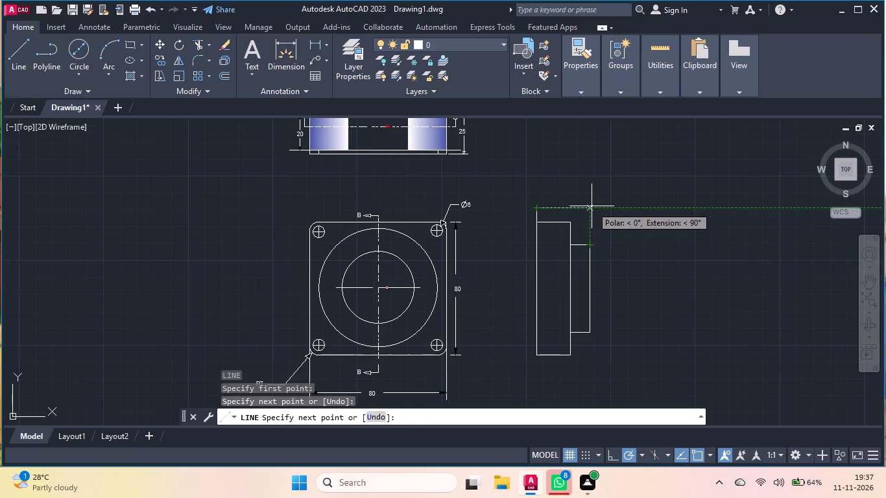
left_click(592, 206)
left_click(590, 246)
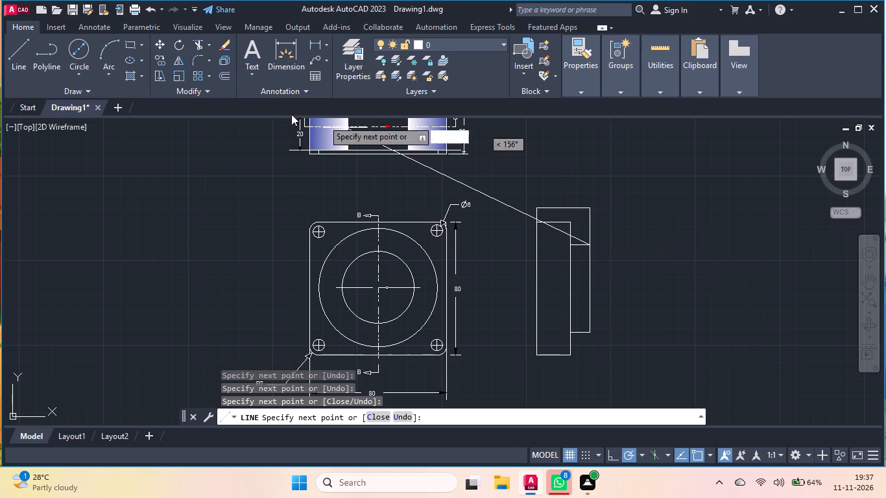
left_click(17, 53)
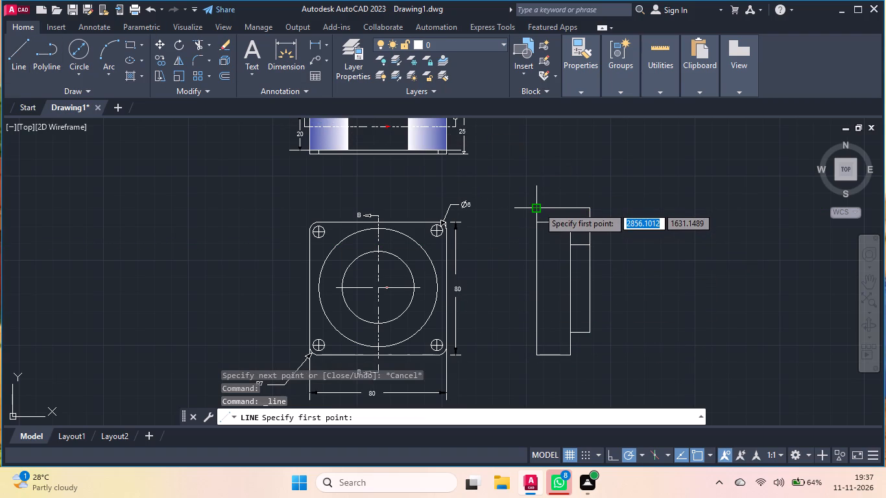
Measure the upper extension's height above the rectangle's top corner with the Dimension tool.
left_click(300, 57)
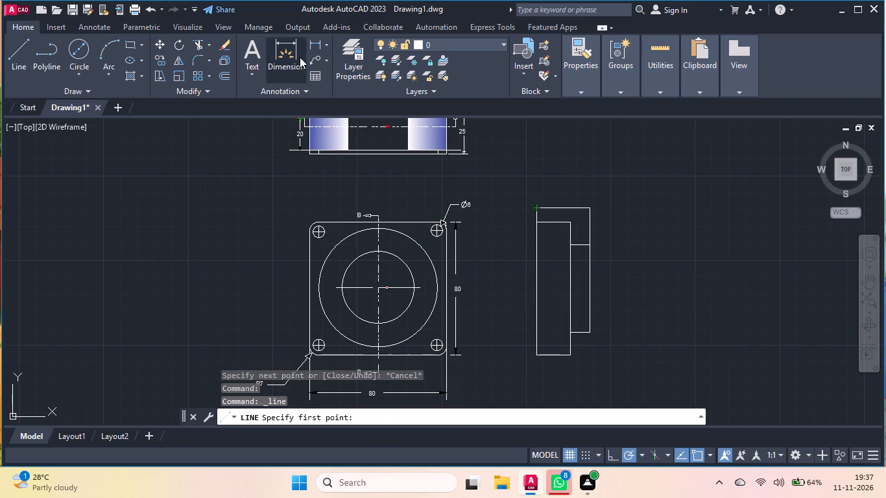
left_click(534, 223)
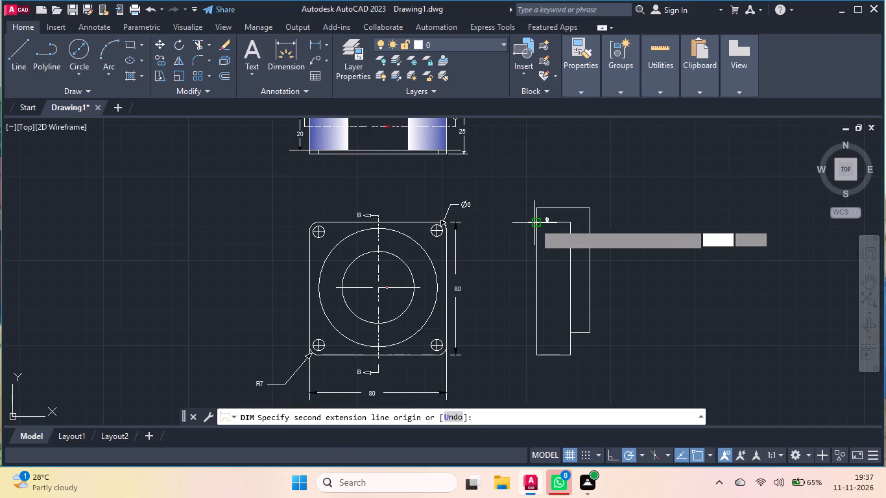
scroll(538, 208, "up", 5)
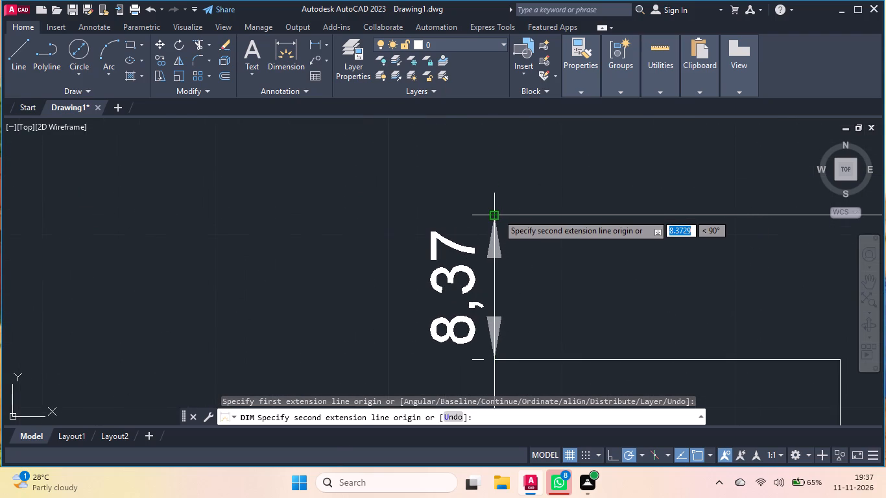
Draw the matching lower extension: 8.37 units down from the rectangle's corner, across, and up to the projection's lower corner.
left_click(29, 46)
scroll(458, 174, "down", 3)
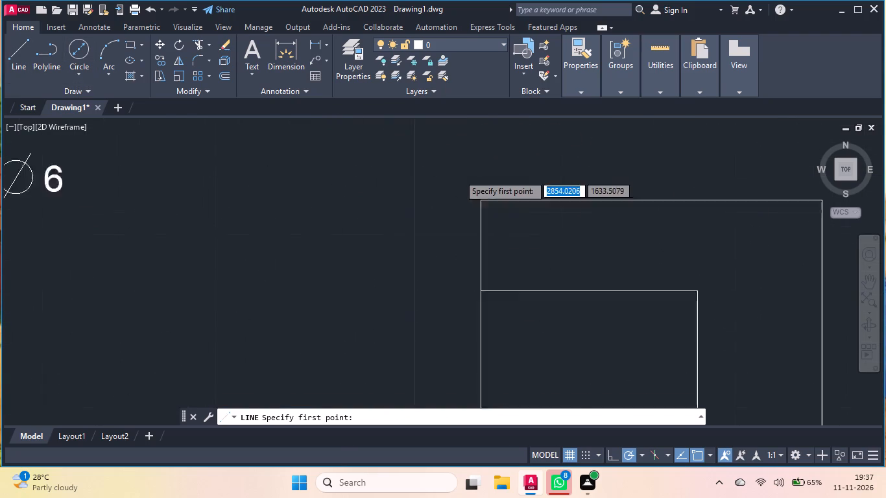
scroll(459, 174, "down", 2)
left_click(461, 324)
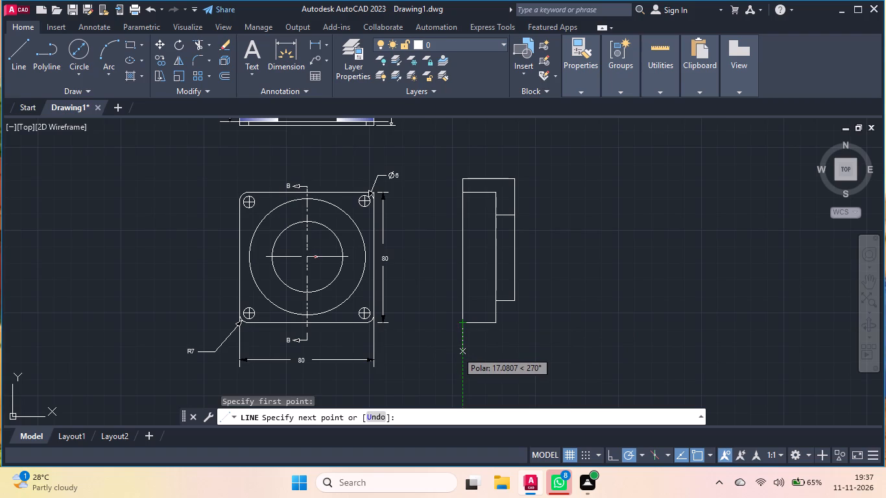
key("8")
type(".37")
key("Return")
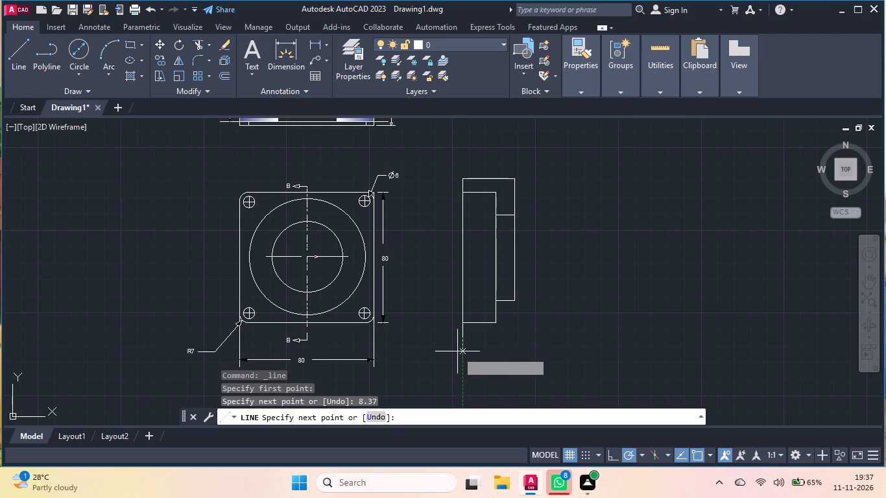
double_click(514, 337)
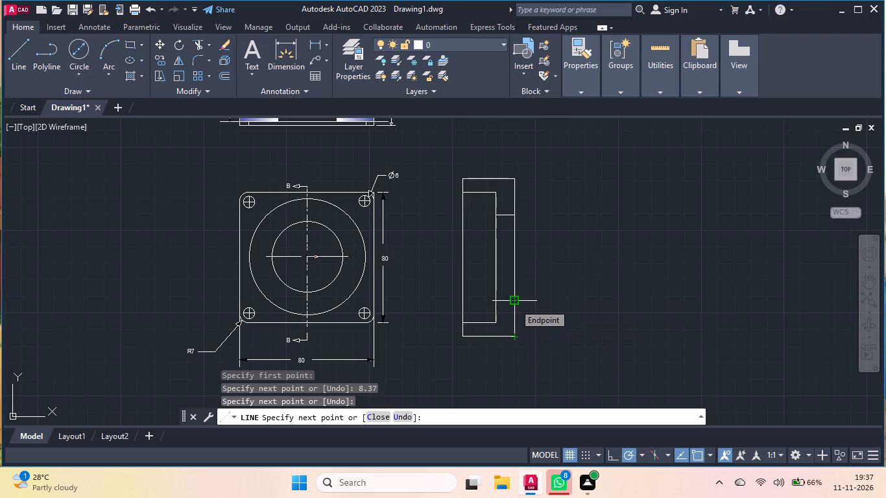
left_click(514, 303)
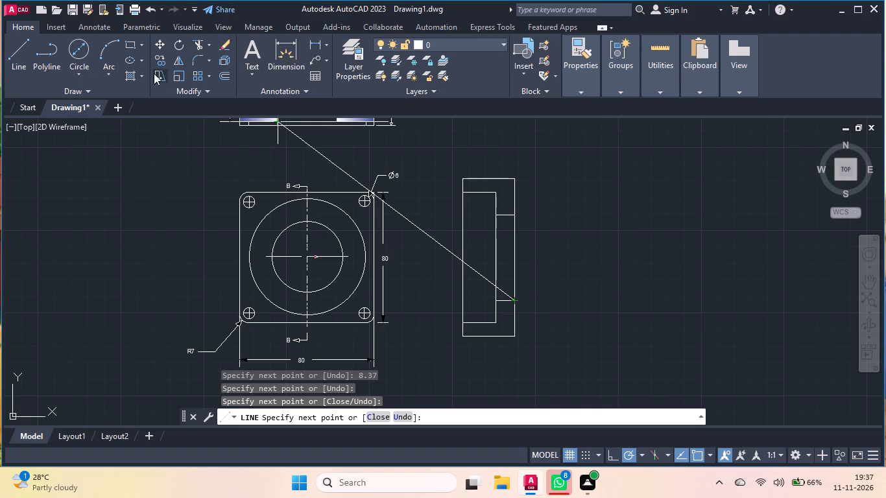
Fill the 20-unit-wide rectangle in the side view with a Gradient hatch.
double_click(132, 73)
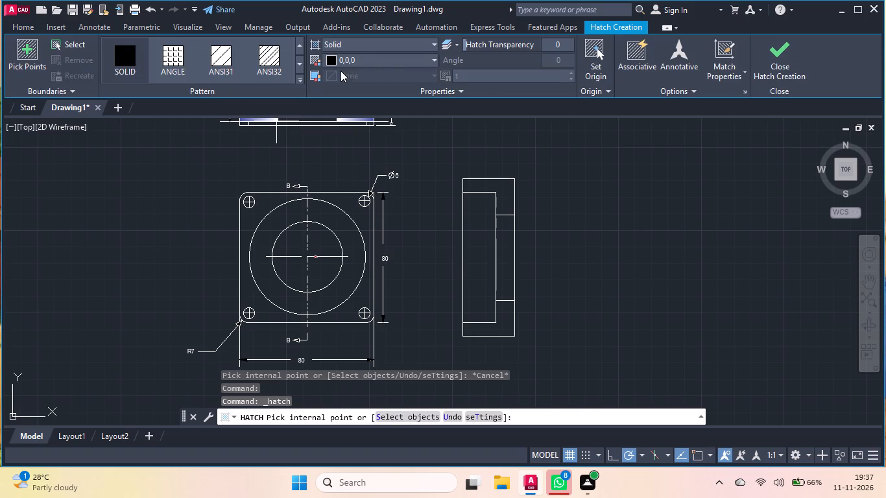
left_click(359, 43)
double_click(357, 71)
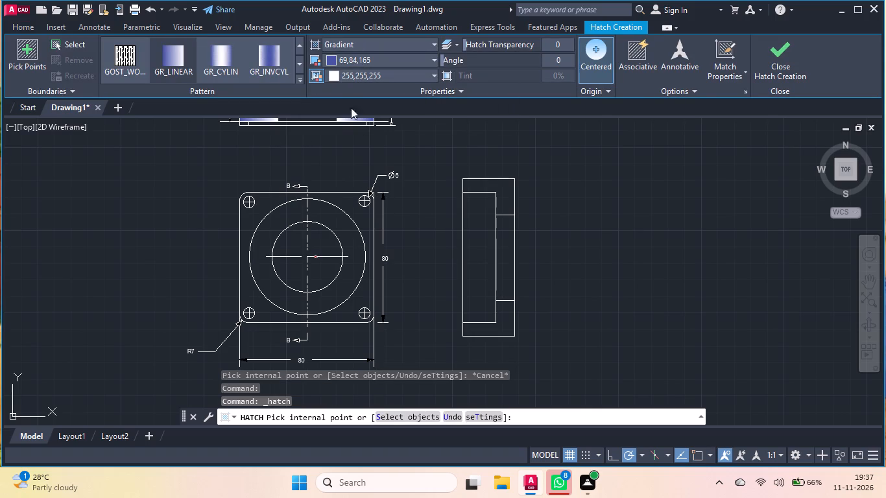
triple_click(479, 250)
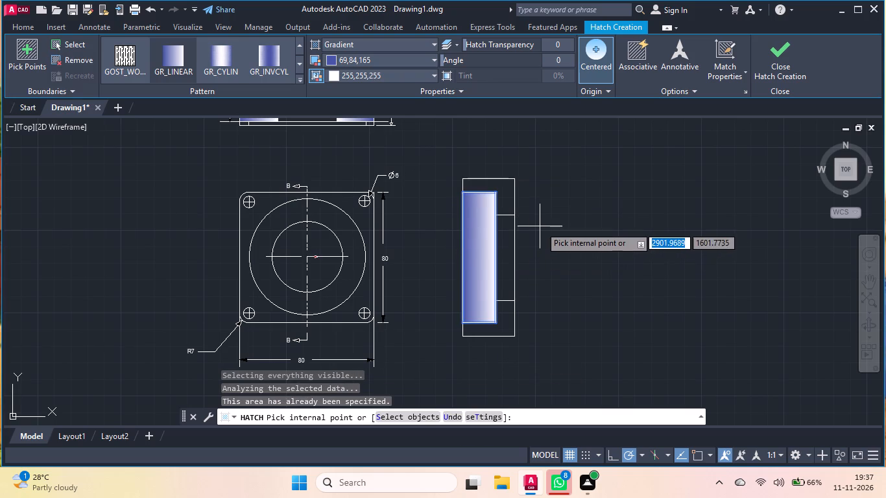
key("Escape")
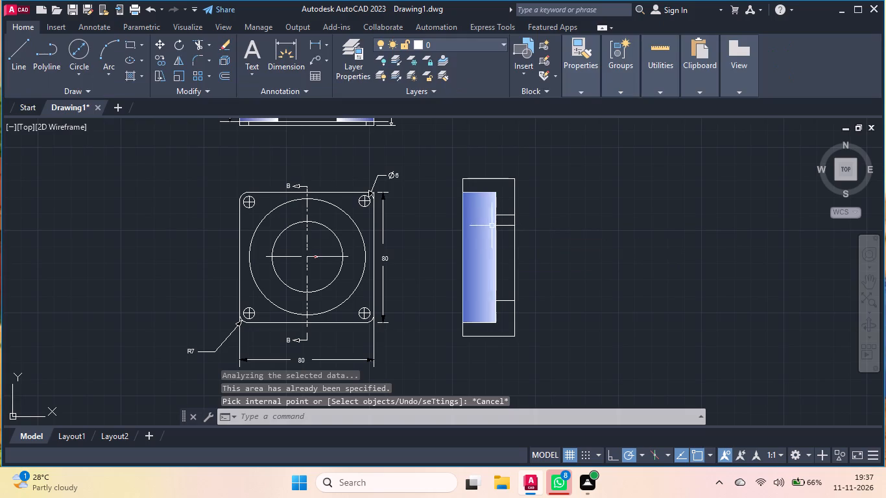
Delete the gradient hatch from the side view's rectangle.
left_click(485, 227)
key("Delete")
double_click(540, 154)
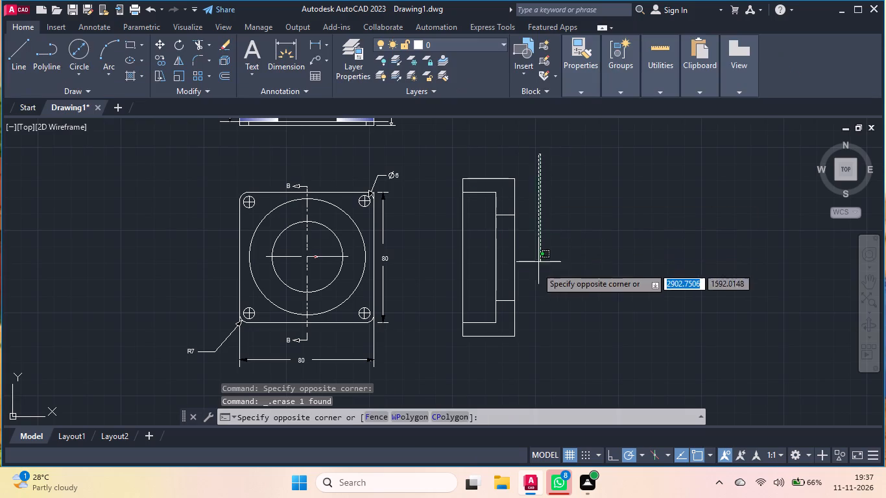
Rotate the whole side view 90° counterclockwise about the top corner of its outline farthest from the projection.
left_click(455, 346)
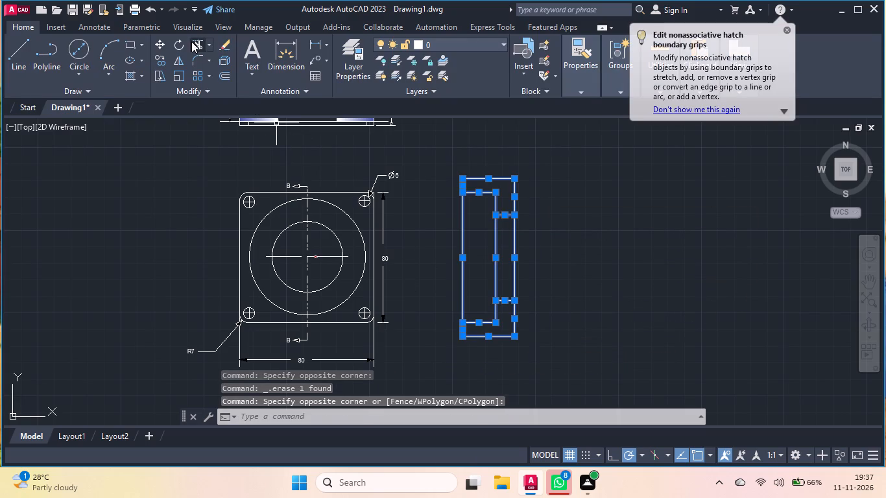
left_click(176, 41)
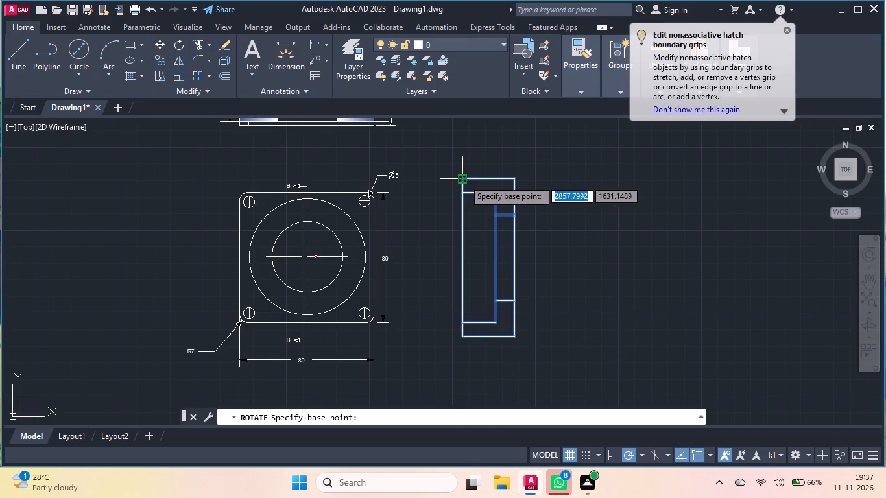
double_click(462, 180)
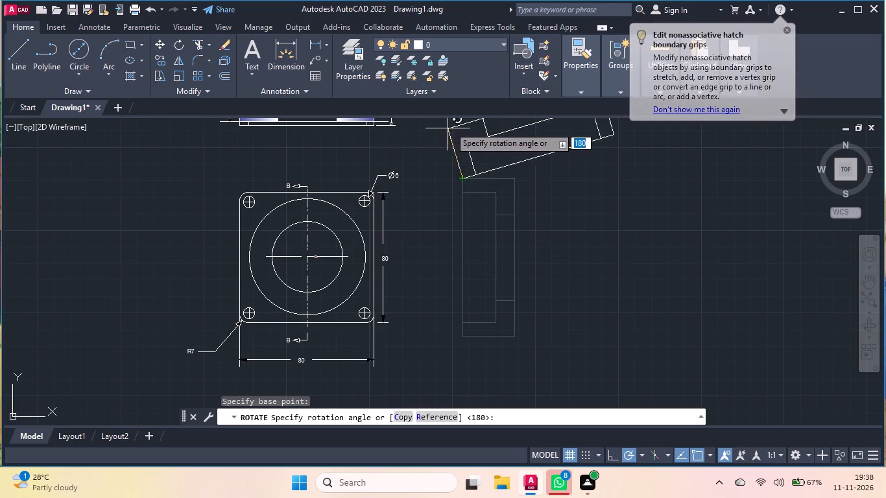
left_click(456, 113)
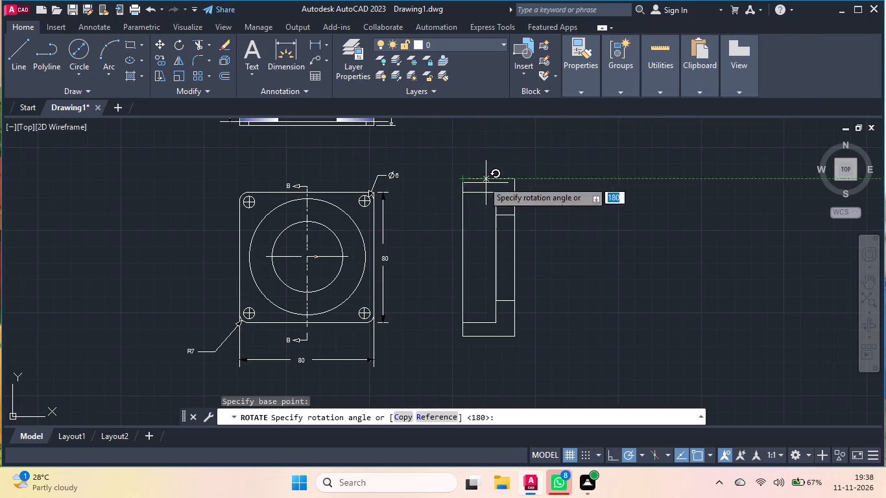
double_click(464, 169)
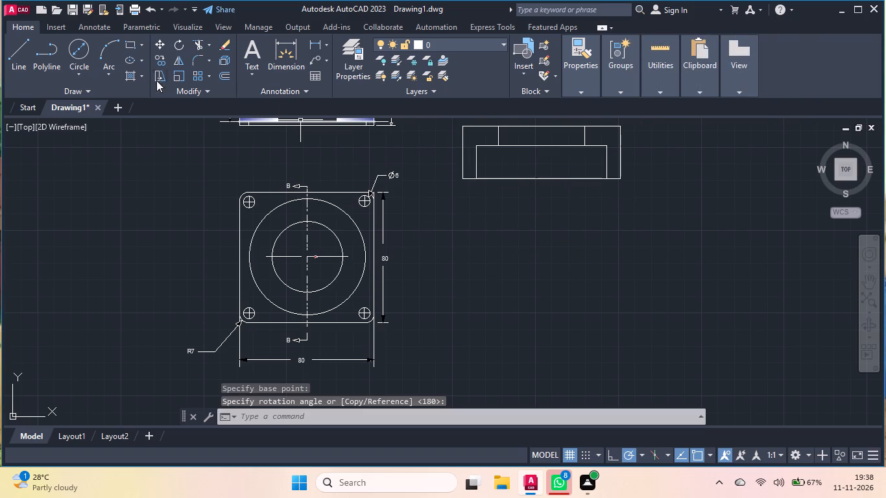
Fill the side view's wide rectangle and its narrower projection with a Gradient hatch.
double_click(128, 78)
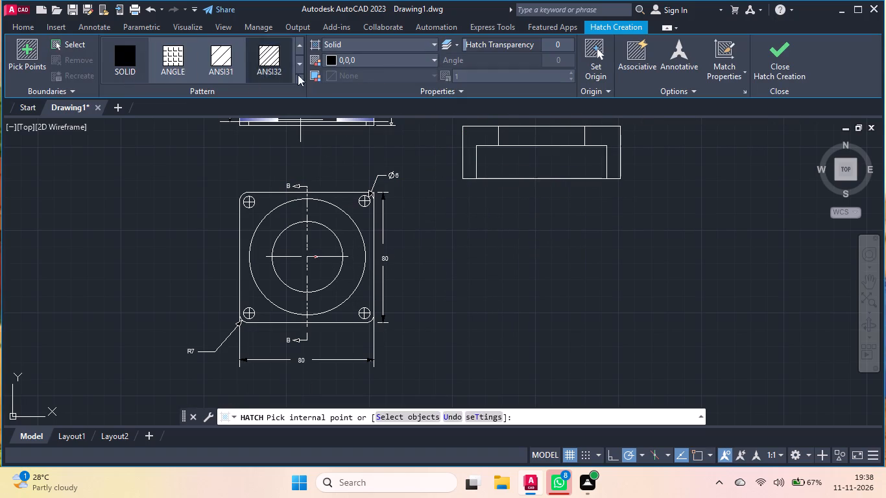
left_click(388, 41)
left_click(363, 71)
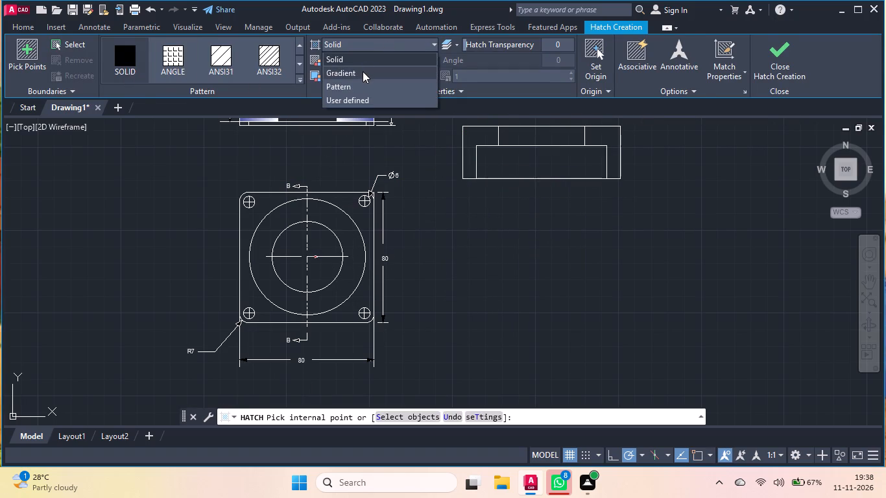
left_click(517, 158)
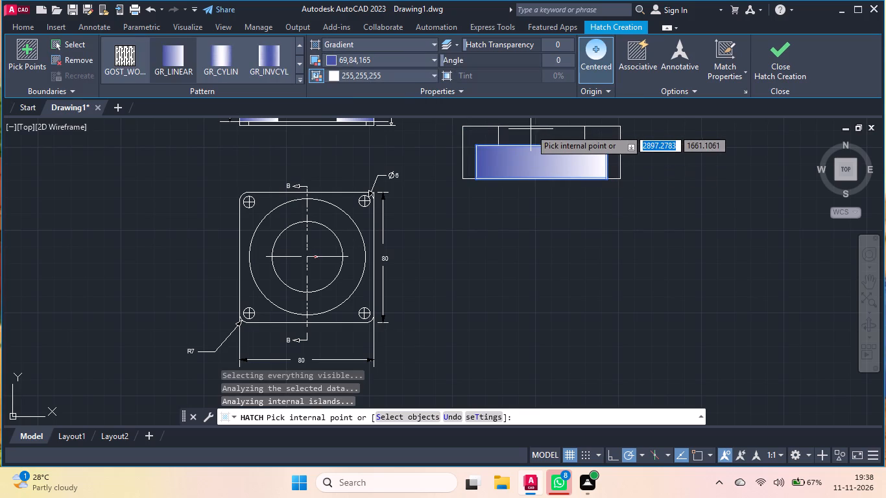
left_click(531, 132)
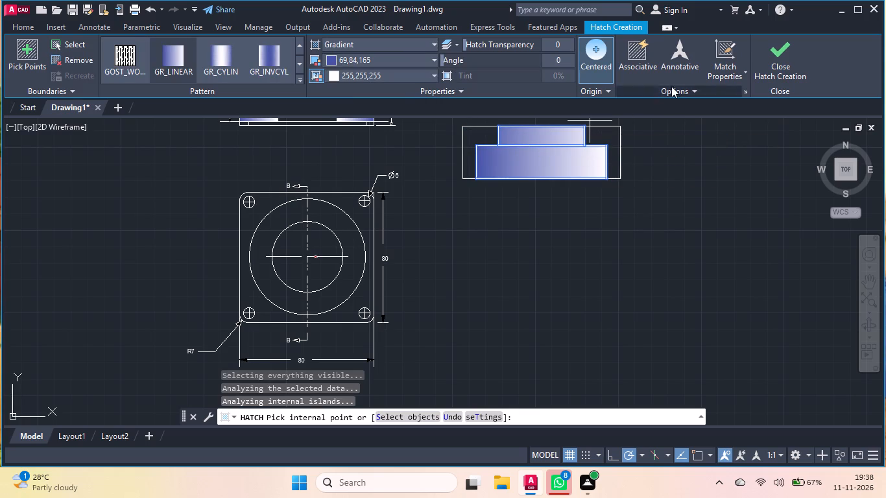
left_click(771, 75)
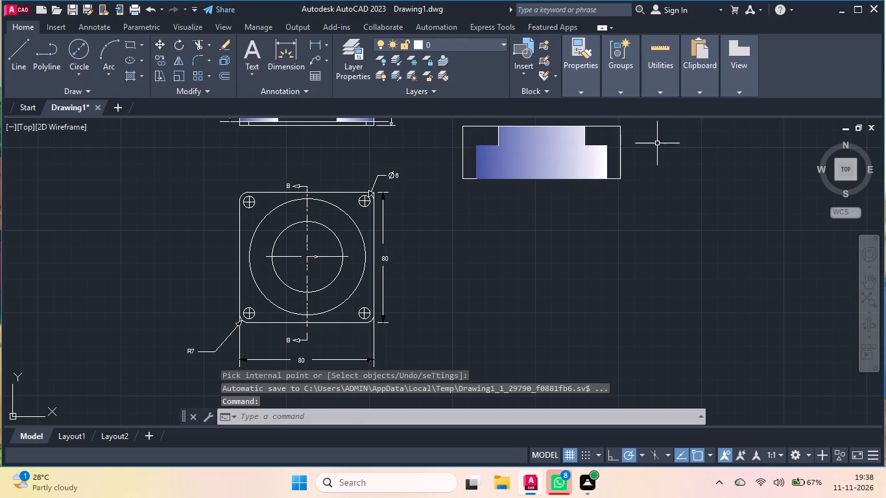
Rotate the hatched side view a quarter turn clockwise about its outline's lower right corner, back to upright.
left_click(647, 125)
left_click(448, 211)
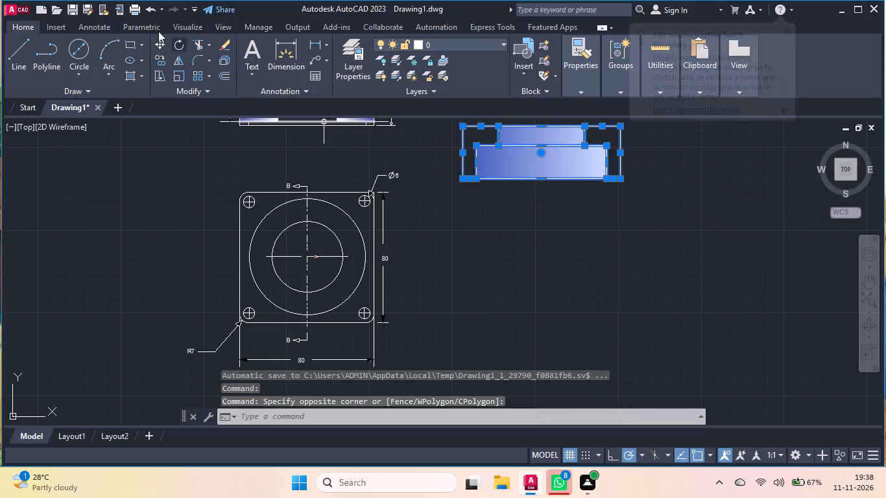
left_click(177, 45)
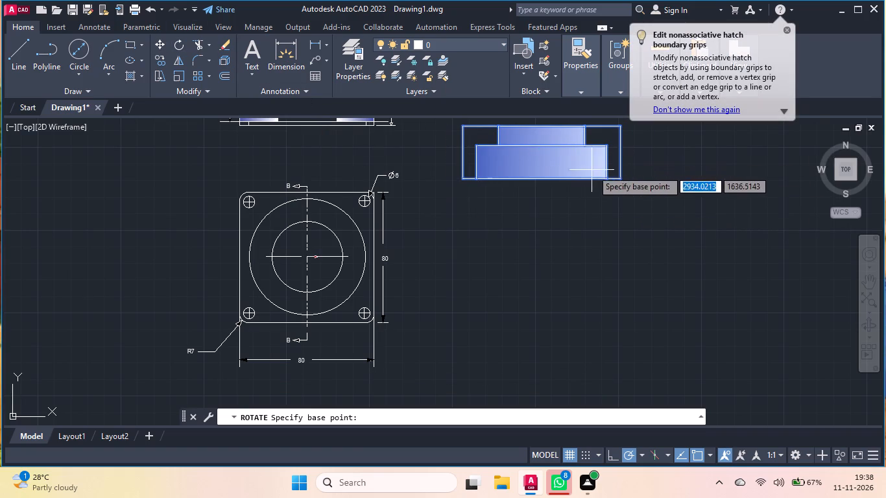
double_click(622, 176)
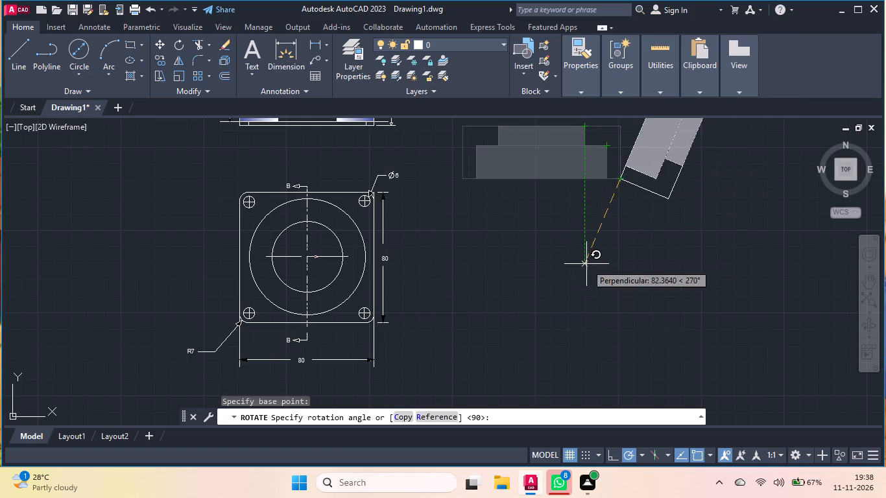
left_click(619, 304)
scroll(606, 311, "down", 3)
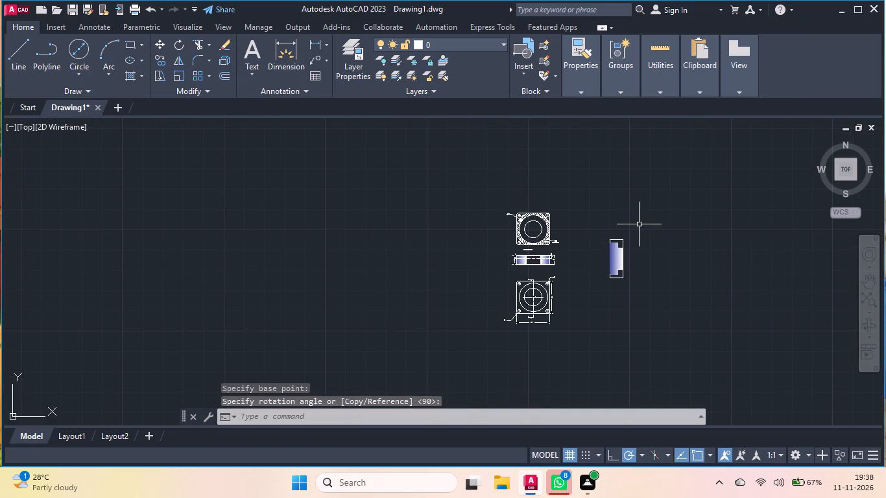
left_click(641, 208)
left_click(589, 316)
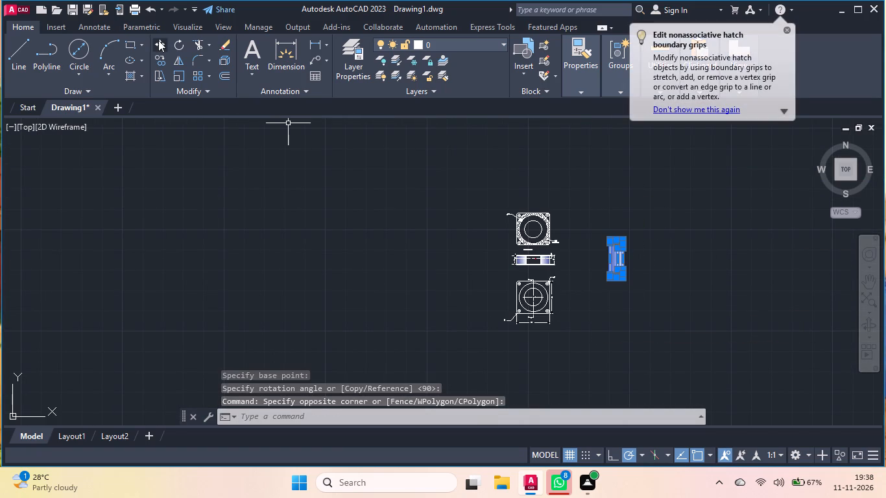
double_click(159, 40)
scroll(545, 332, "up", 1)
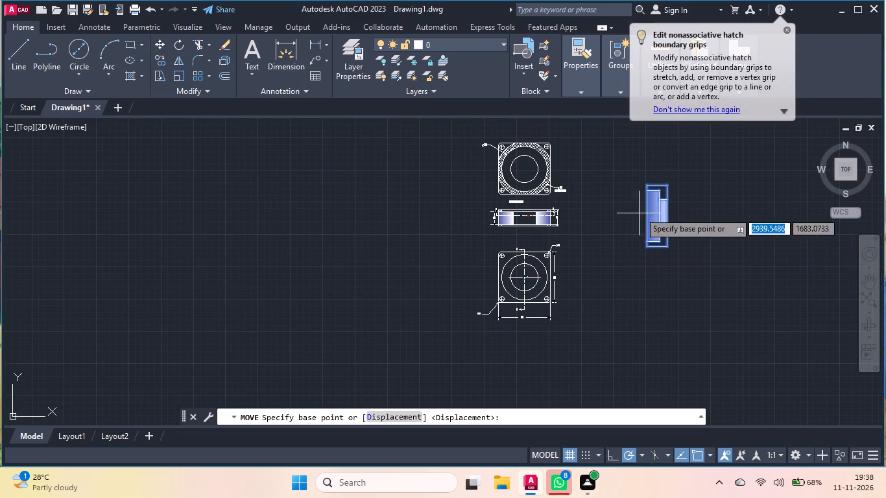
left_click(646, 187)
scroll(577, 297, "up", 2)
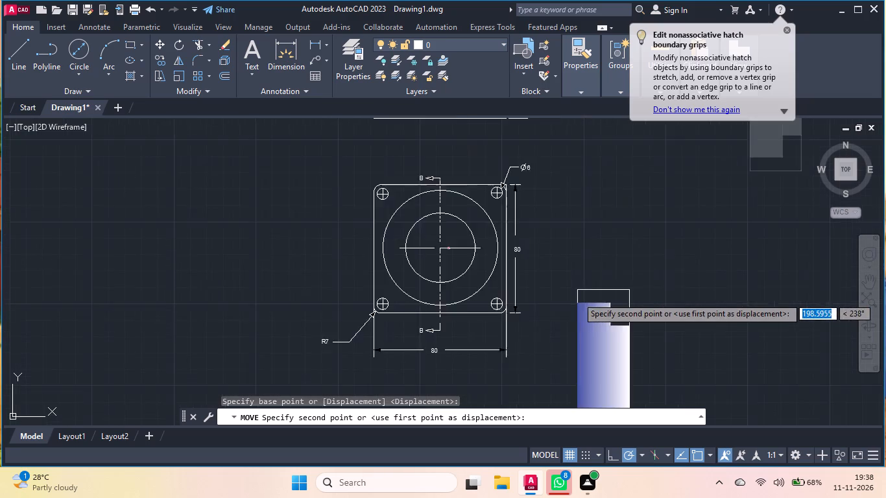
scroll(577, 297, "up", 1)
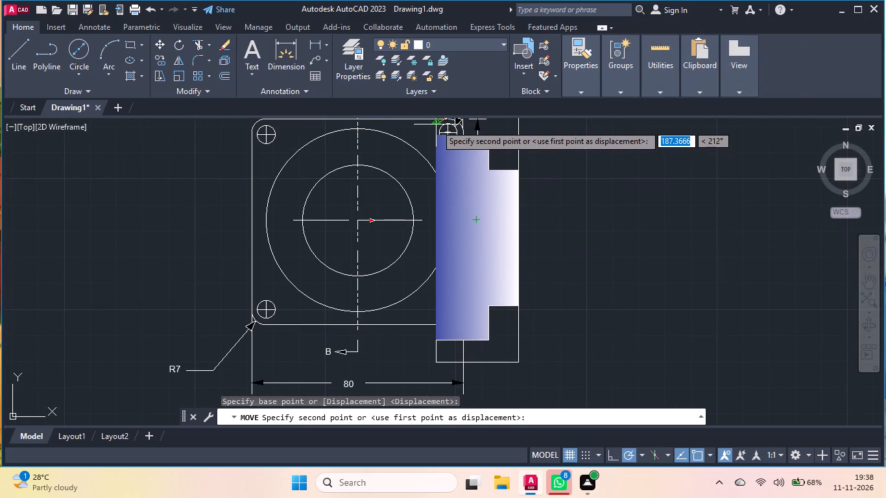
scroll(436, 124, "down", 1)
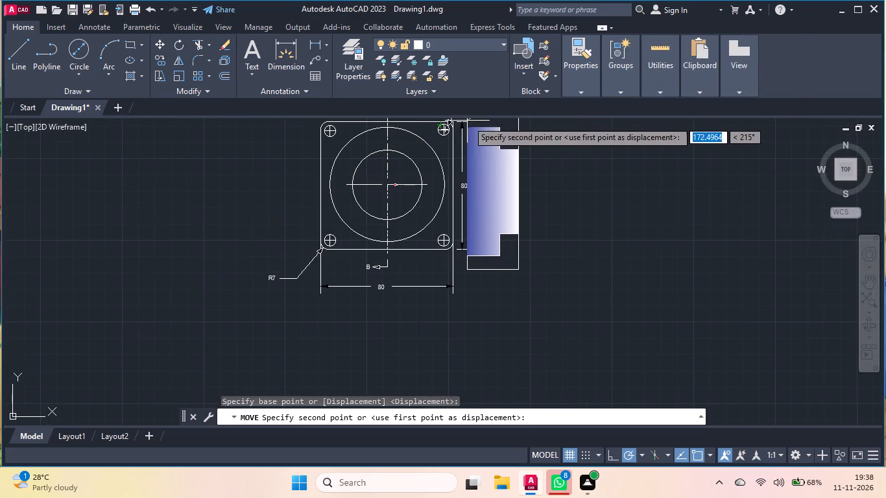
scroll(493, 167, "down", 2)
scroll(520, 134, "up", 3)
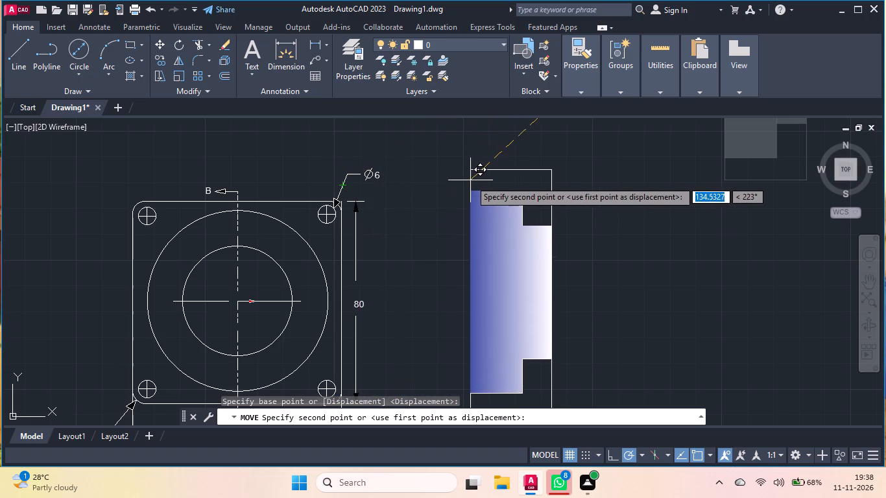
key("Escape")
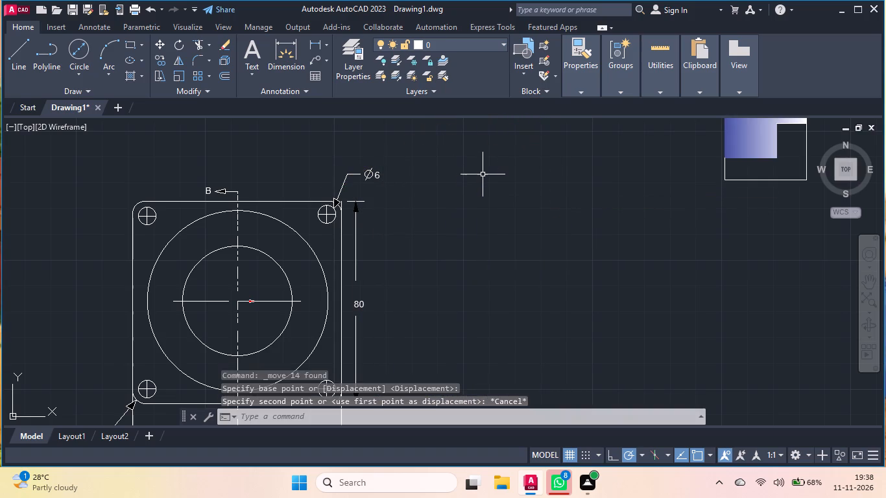
Move the side view beside the lower plate view, aligning its hatched rectangle's top left corner with the plate's top edge.
scroll(485, 179, "down", 4)
double_click(549, 127)
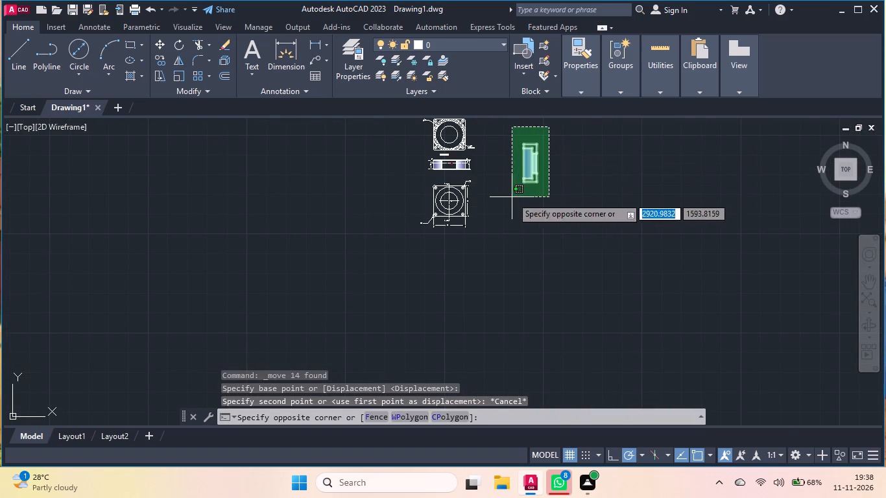
left_click(511, 197)
scroll(523, 148, "up", 6)
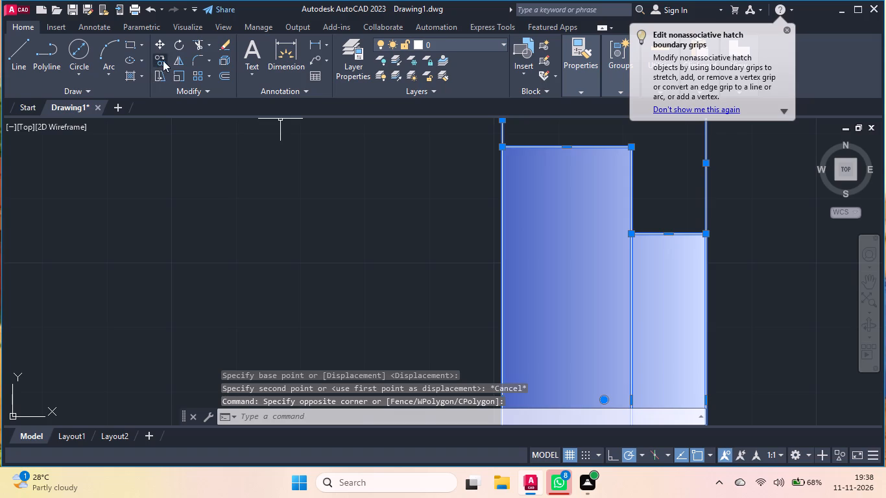
triple_click(158, 41)
left_click(503, 147)
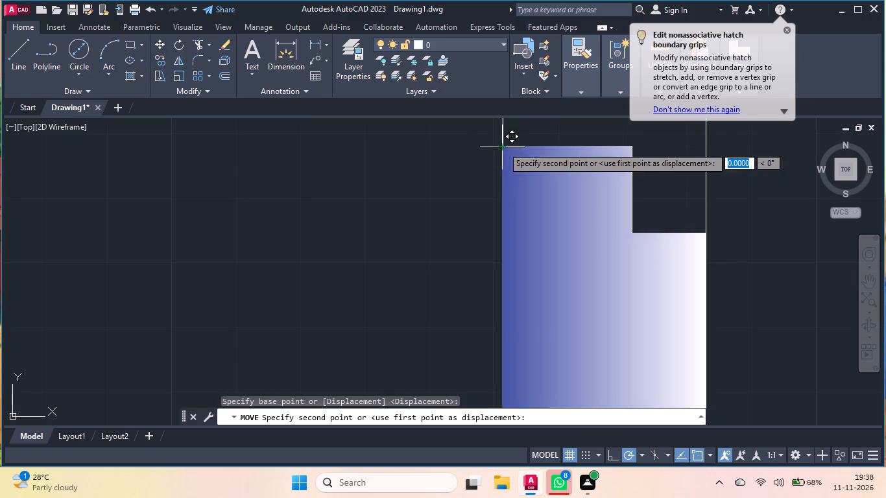
scroll(511, 176, "down", 4)
scroll(407, 282, "up", 3)
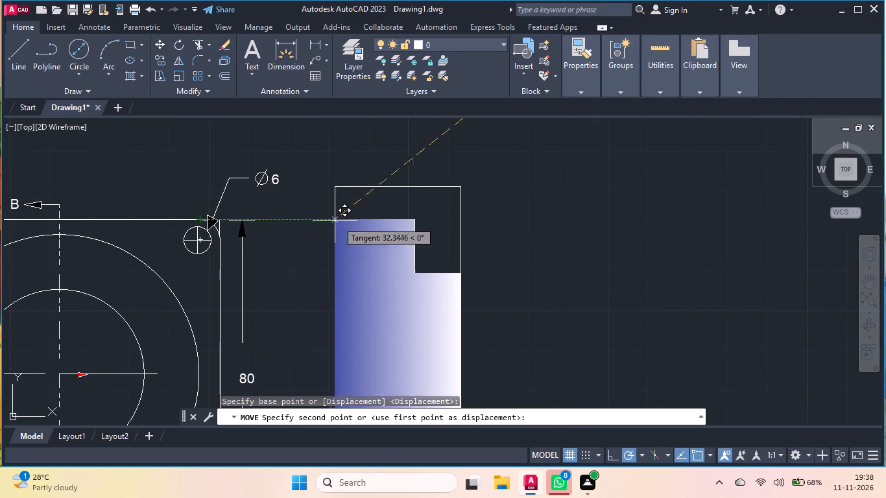
double_click(409, 217)
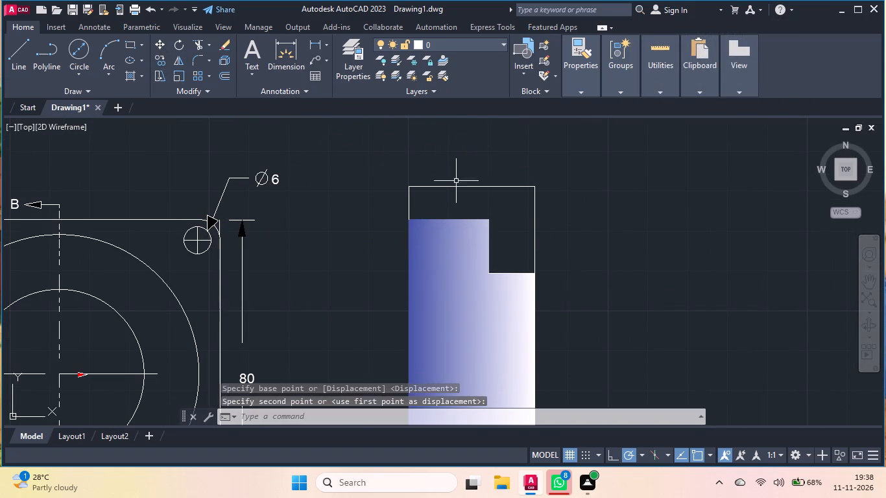
Hatch the L-shaped area at the upper end of the side view with the ANSI37 pattern.
scroll(456, 181, "down", 2)
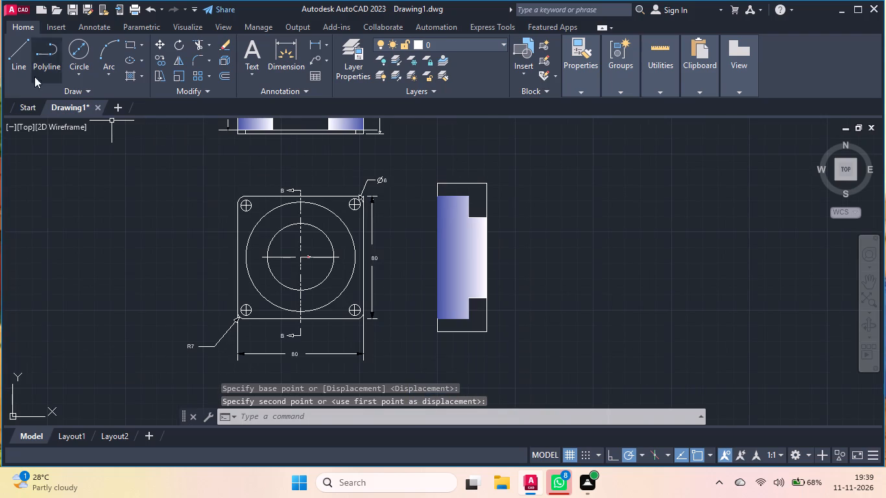
left_click(130, 75)
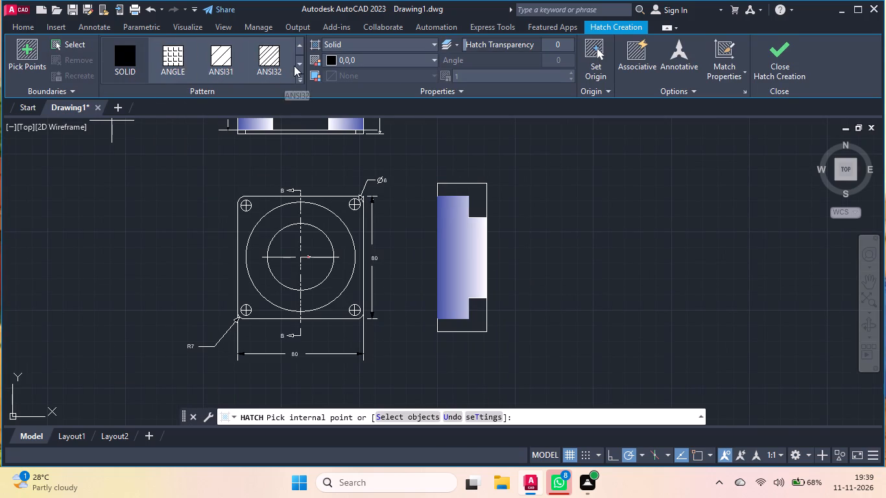
triple_click(300, 62)
double_click(296, 48)
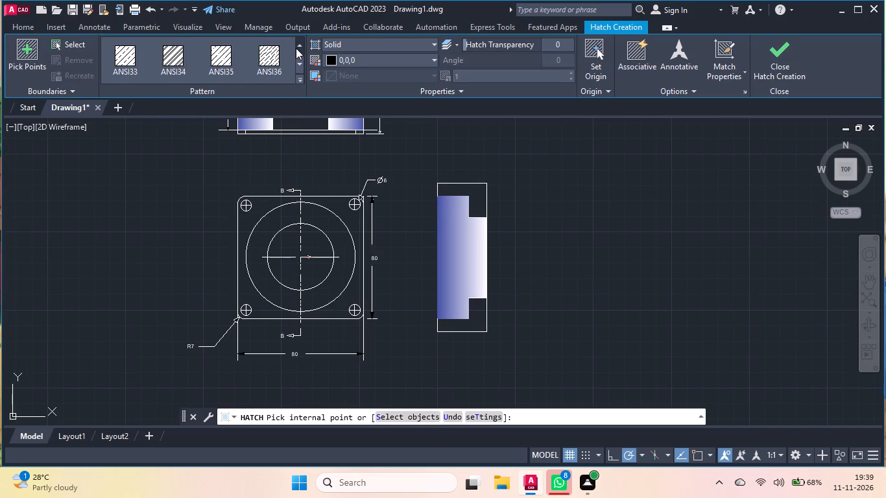
left_click(300, 45)
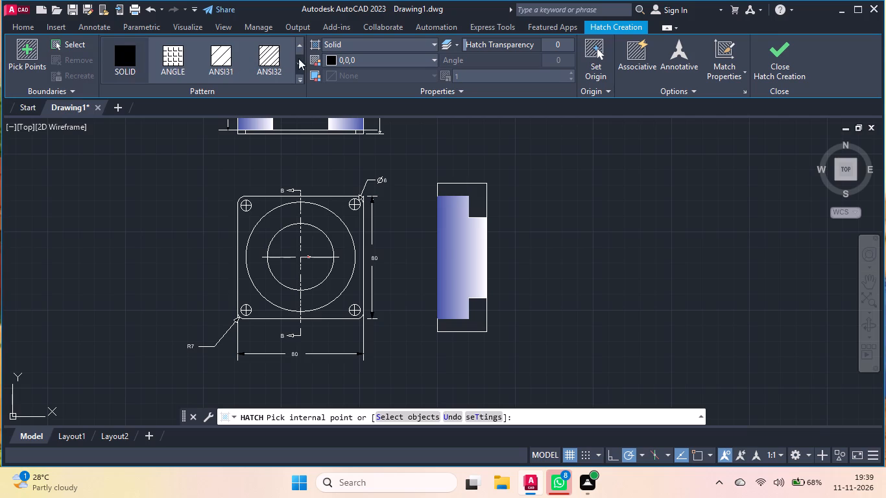
triple_click(298, 66)
left_click(298, 63)
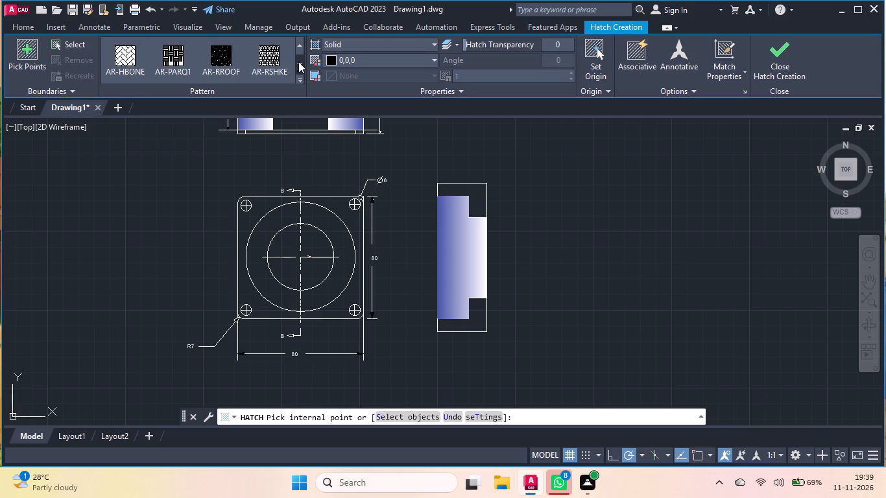
left_click(298, 61)
left_click(299, 61)
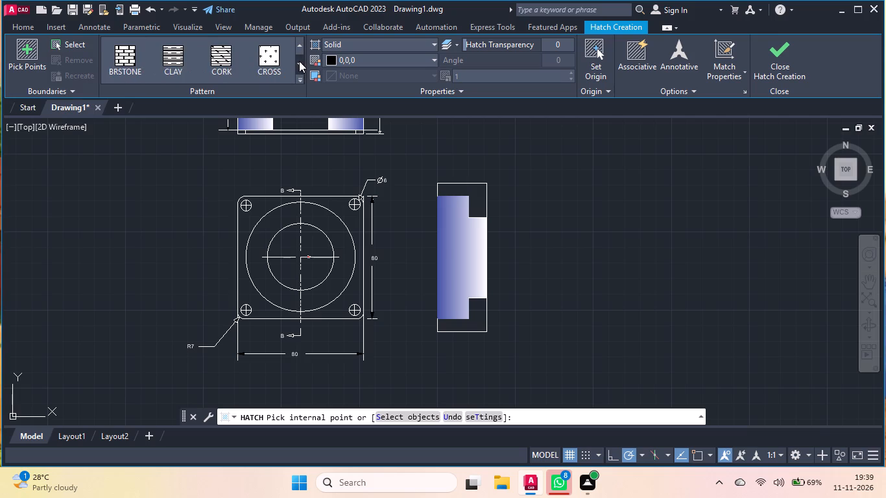
left_click(299, 61)
left_click(299, 61)
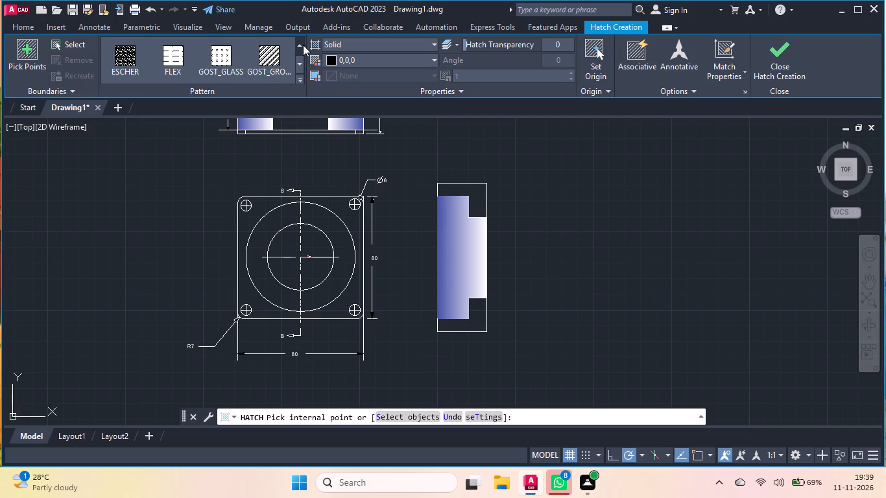
double_click(303, 45)
left_click(302, 61)
left_click(302, 61)
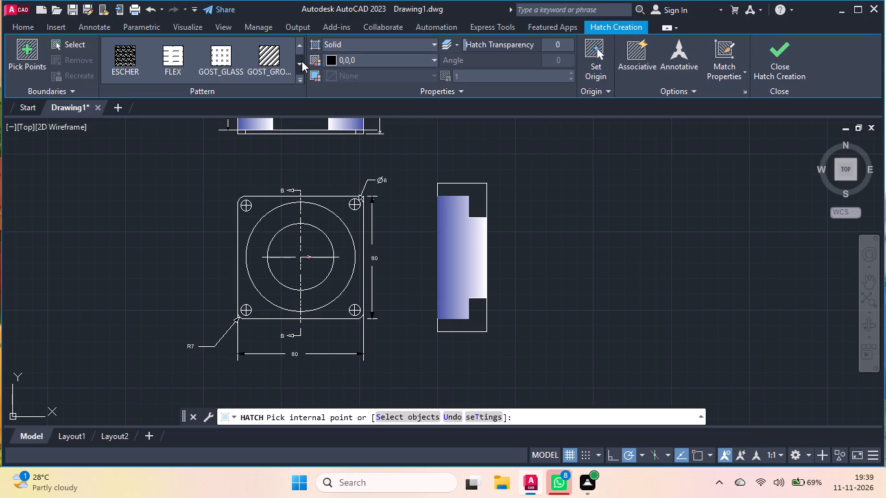
double_click(302, 61)
double_click(302, 61)
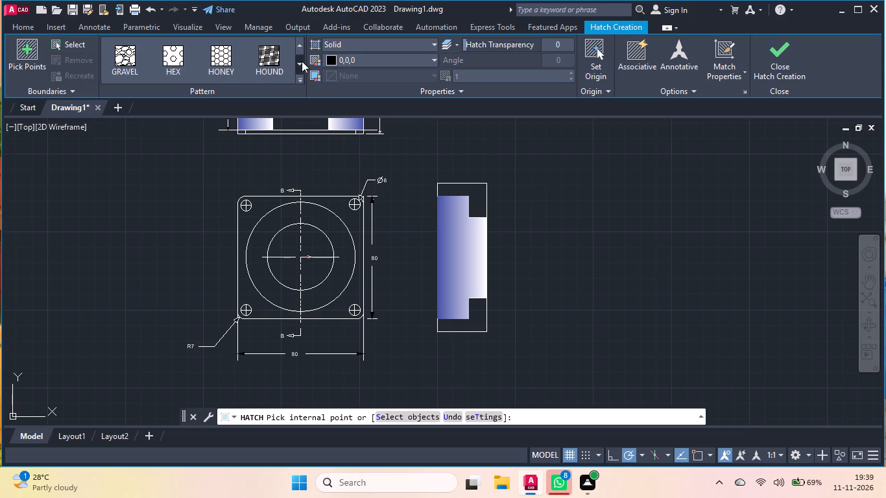
triple_click(300, 61)
triple_click(299, 61)
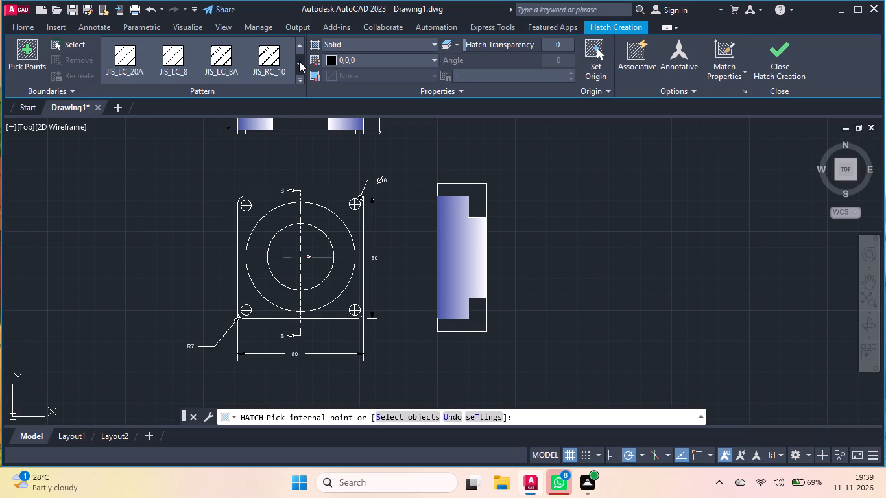
left_click(299, 61)
left_click(300, 74)
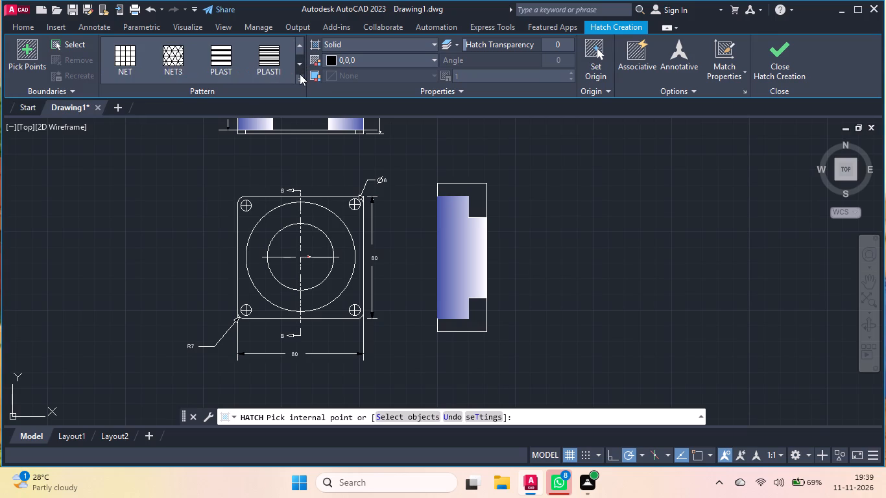
triple_click(300, 75)
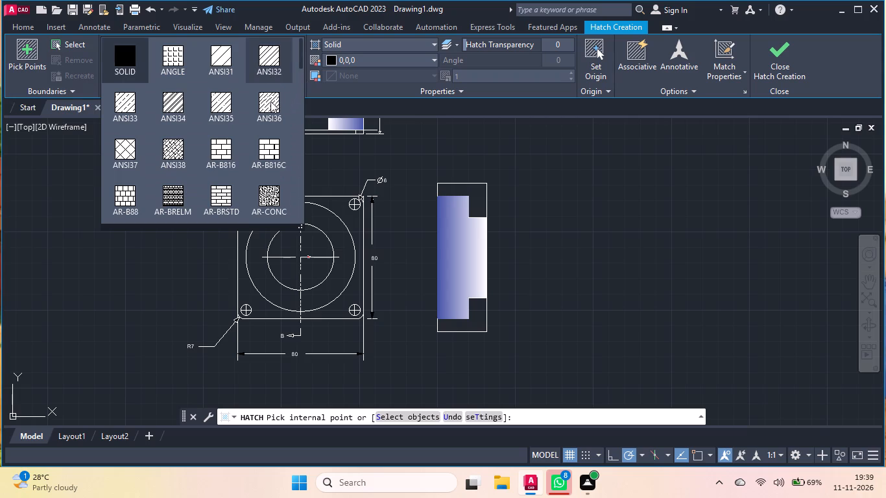
left_click(122, 145)
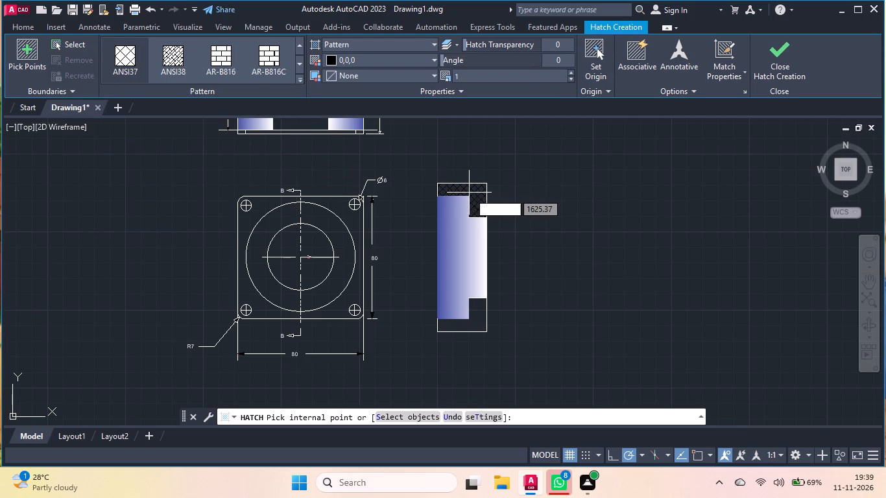
left_click(474, 194)
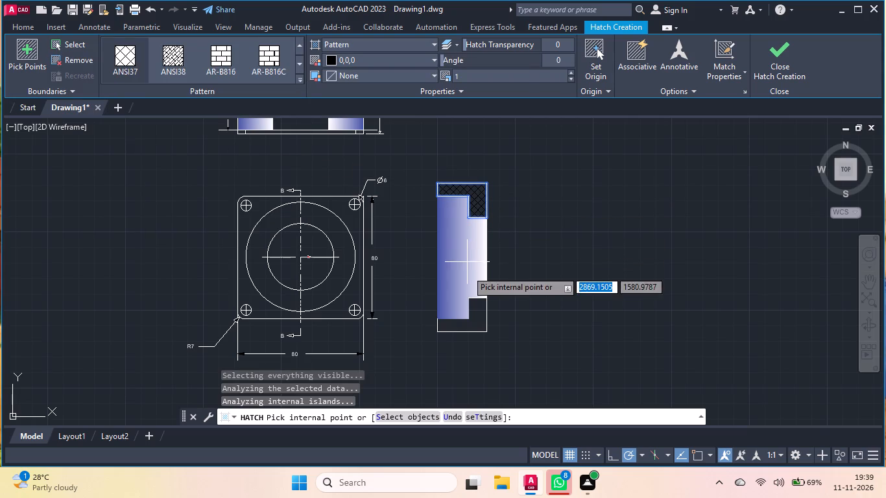
Set the hatch colour to ByLayer and add the matching L-shaped area at the side view's lower end.
left_click(435, 58)
left_click(329, 73)
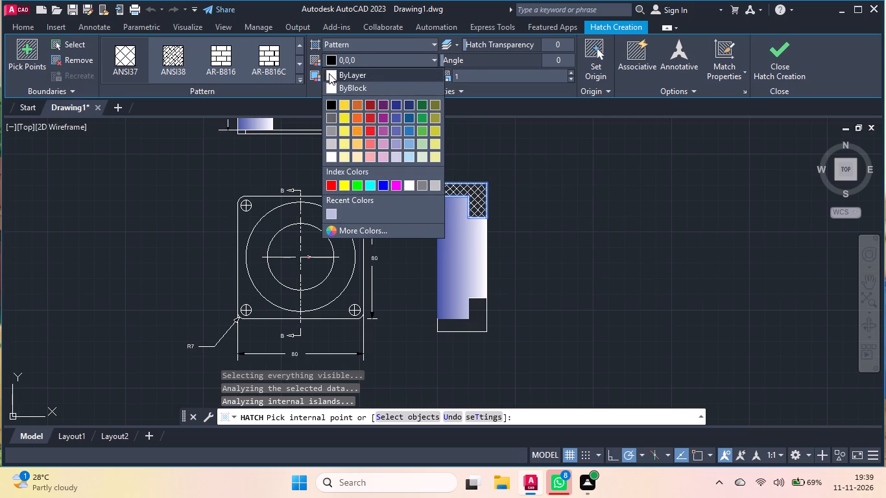
left_click(472, 321)
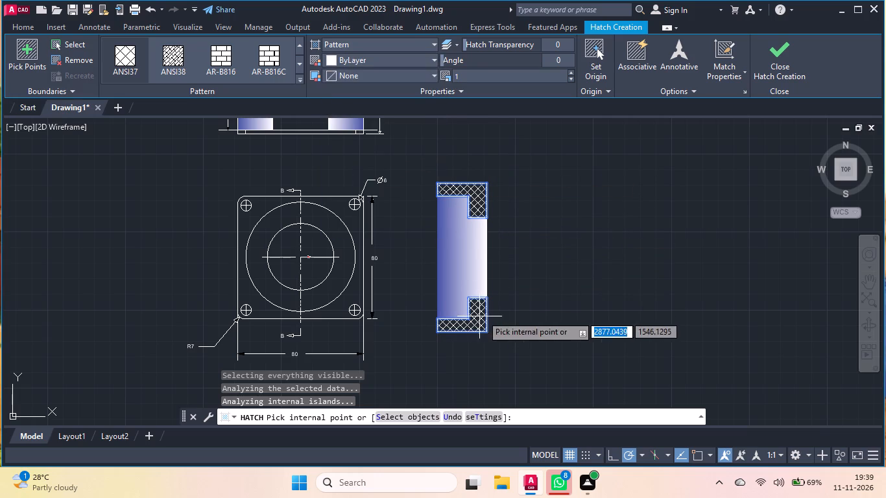
double_click(784, 59)
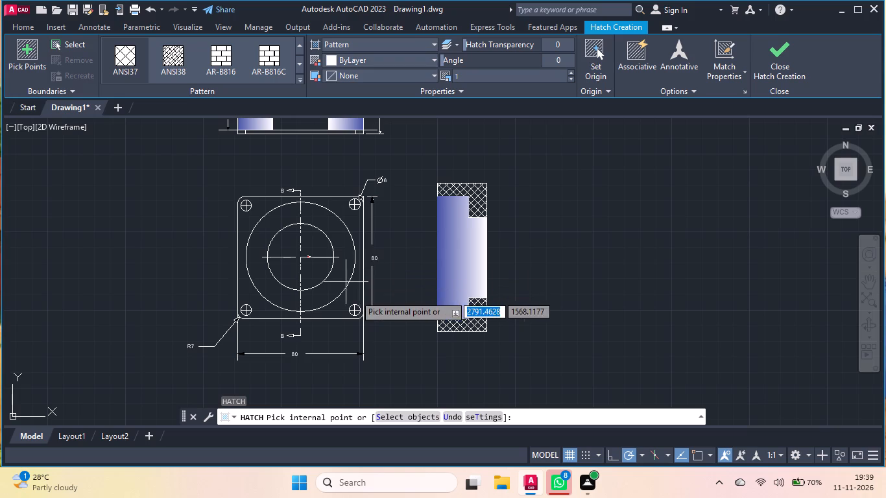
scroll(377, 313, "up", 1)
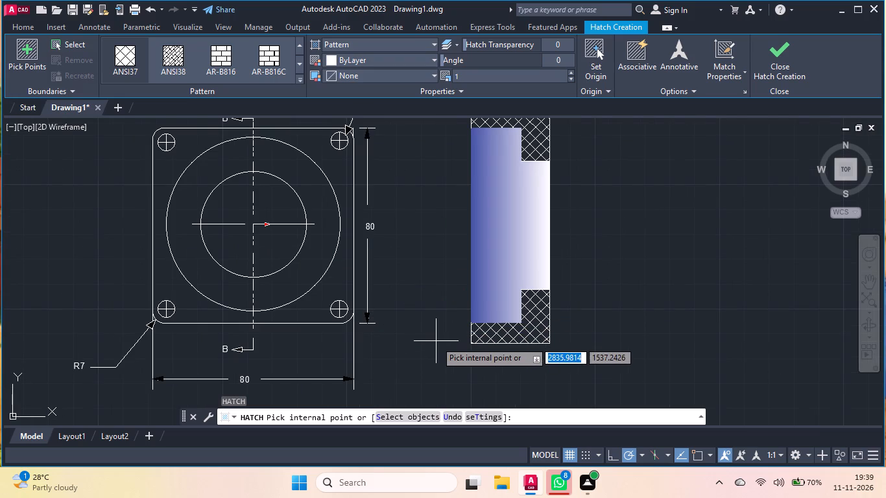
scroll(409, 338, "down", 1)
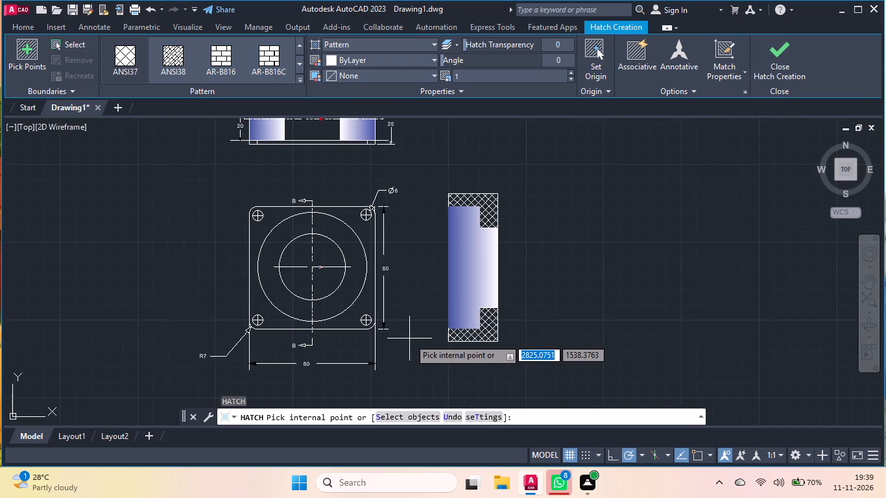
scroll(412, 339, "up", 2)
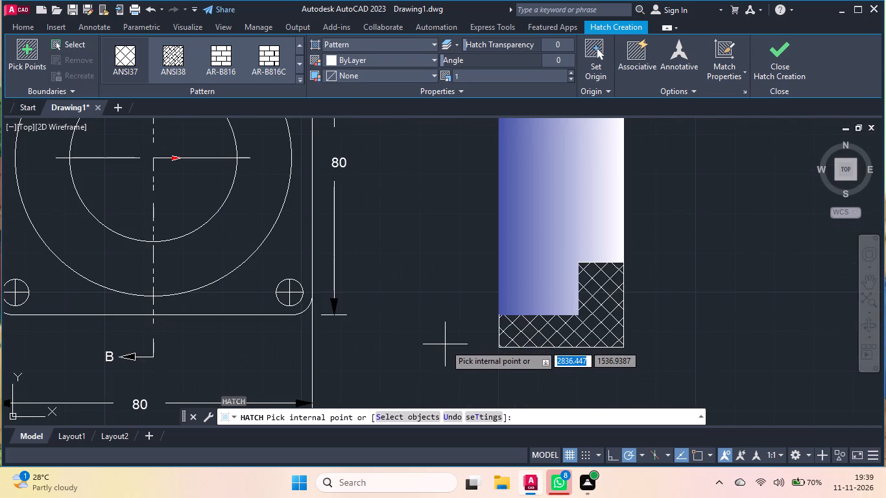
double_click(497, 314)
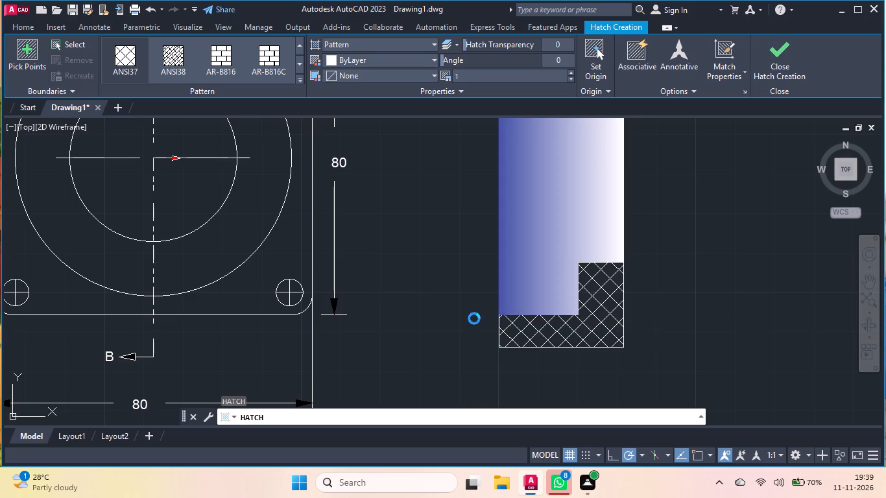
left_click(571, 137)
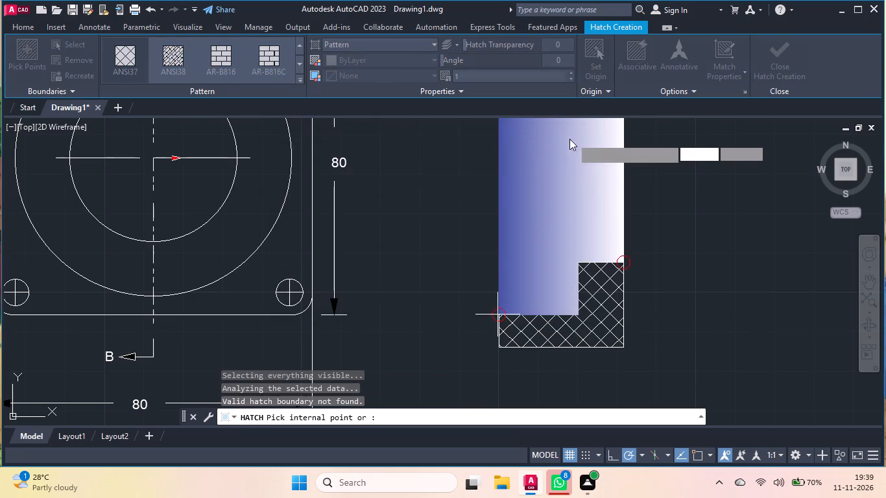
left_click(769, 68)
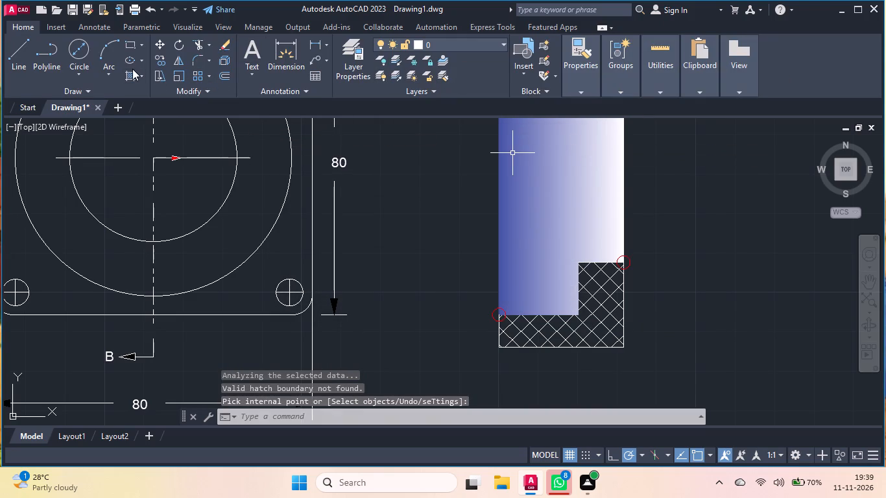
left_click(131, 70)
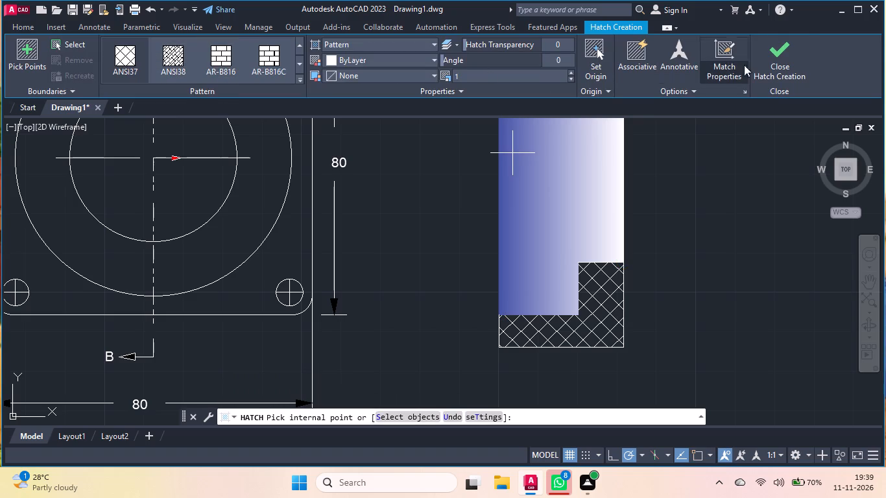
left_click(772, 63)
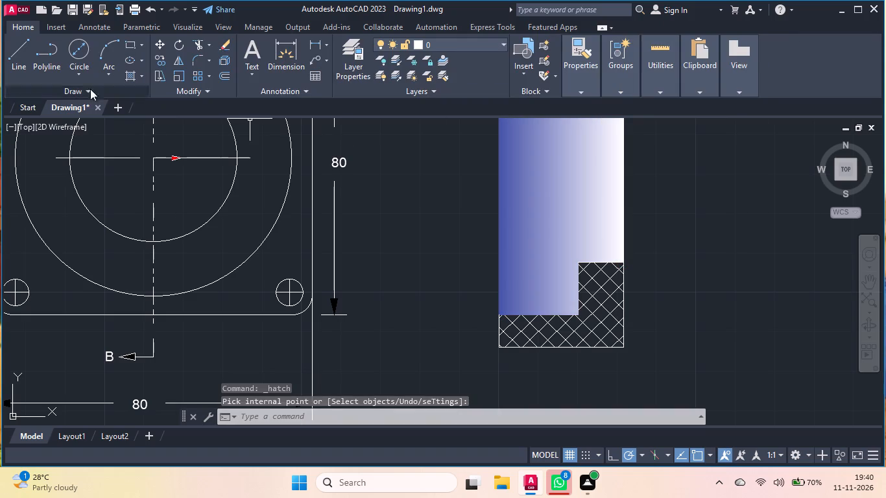
Draw a horizontal line about 14 units long from the gradient area's bottom left corner toward the plate view.
left_click(21, 54)
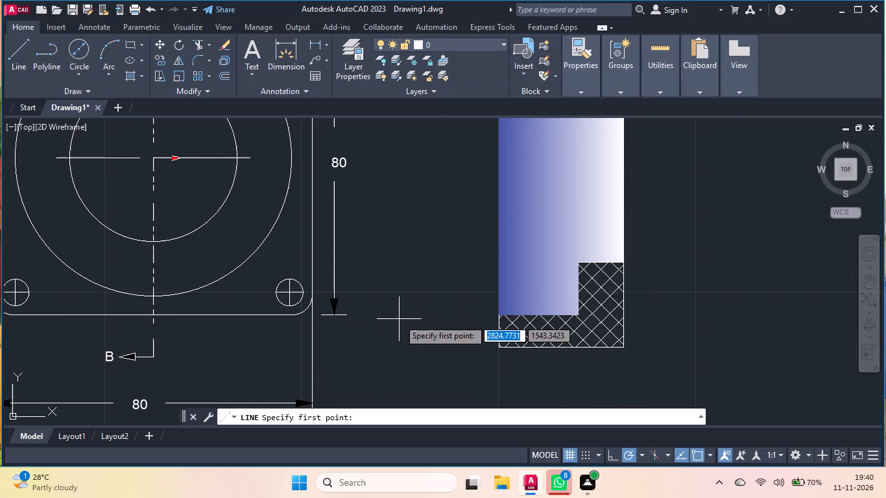
double_click(499, 317)
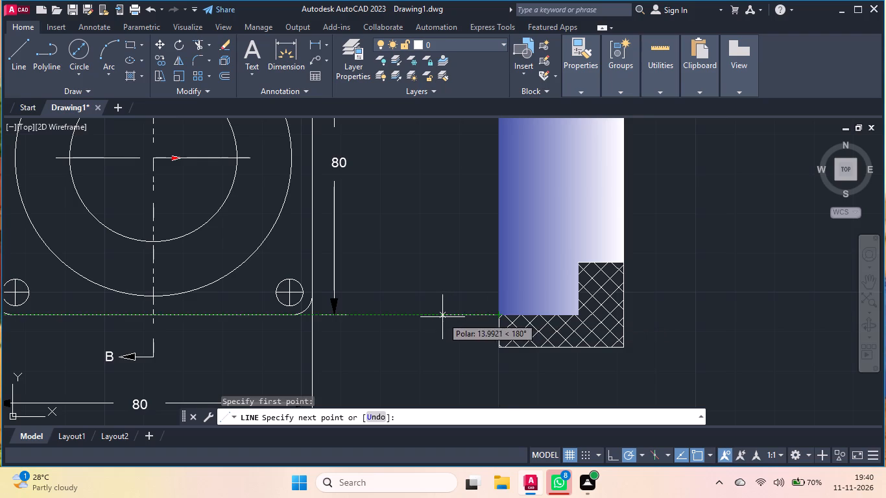
left_click(442, 316)
Draw a matching horizontal line from the gradient area's top left corner toward the plate, ending directly above the lower line's end.
triple_click(10, 54)
left_click(10, 54)
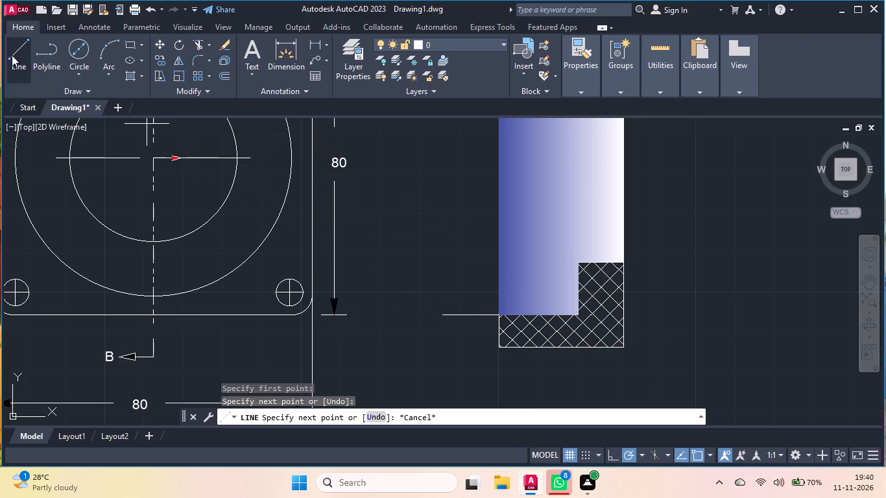
scroll(431, 314, "down", 1)
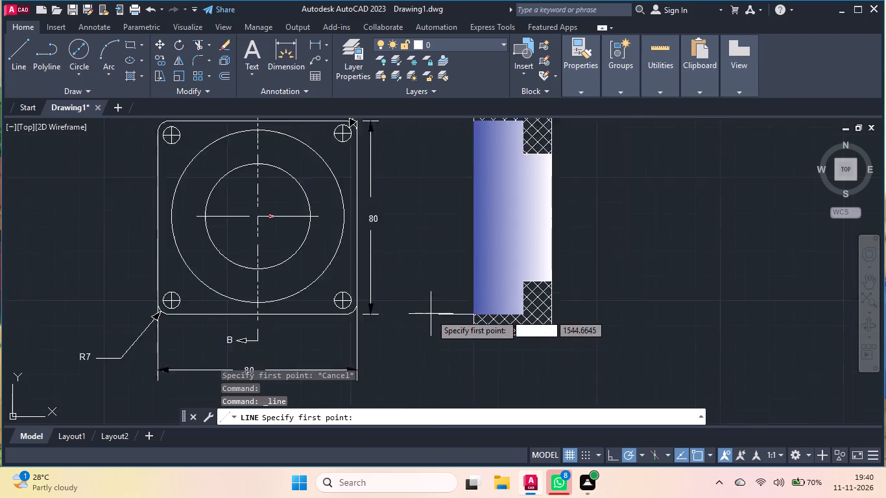
scroll(431, 314, "down", 1)
scroll(441, 182, "up", 2)
left_click(479, 209)
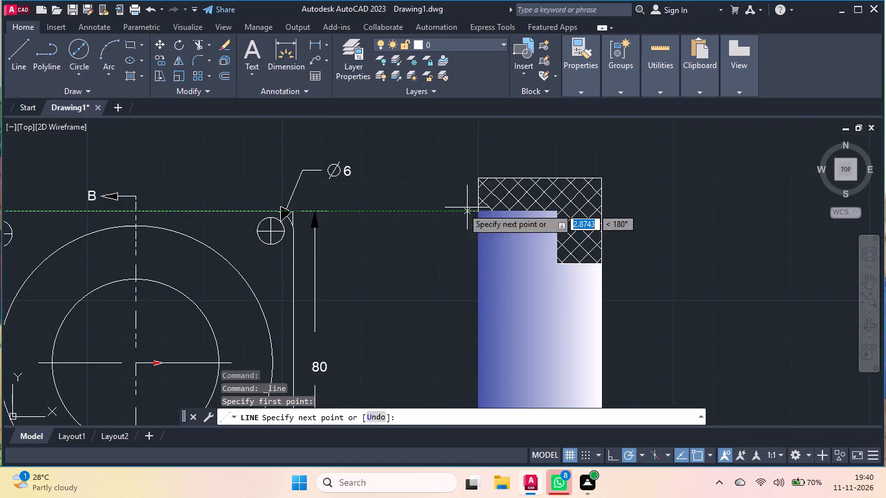
scroll(424, 201, "down", 2)
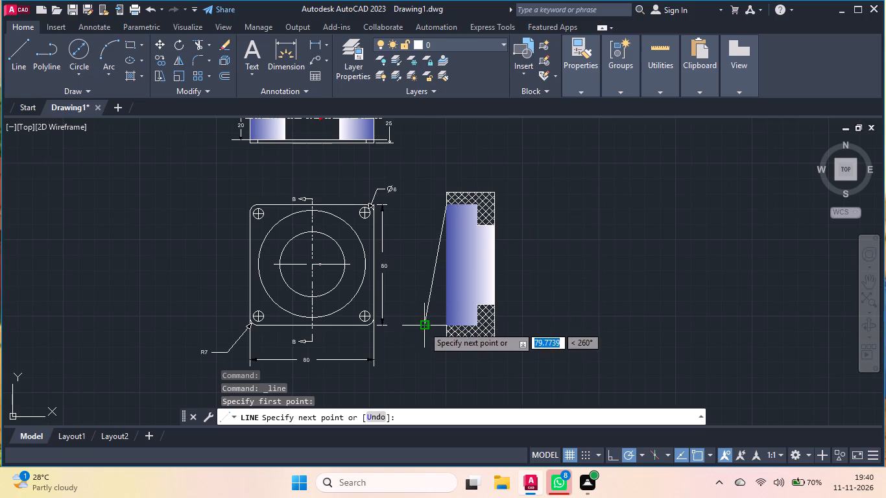
triple_click(424, 204)
right_click(424, 263)
double_click(435, 268)
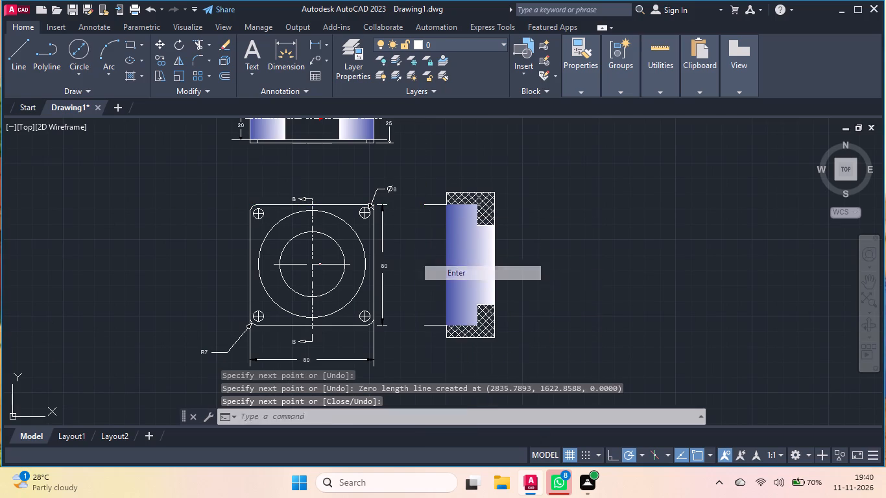
scroll(431, 269, "down", 3)
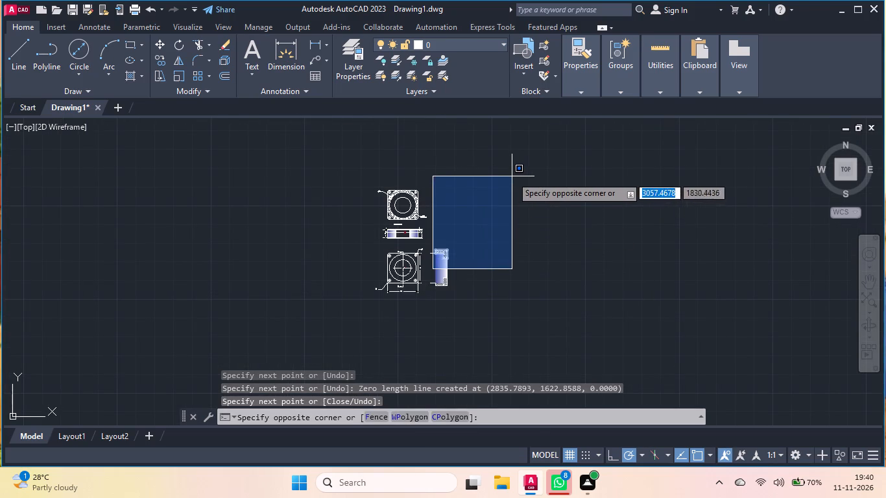
key("Escape")
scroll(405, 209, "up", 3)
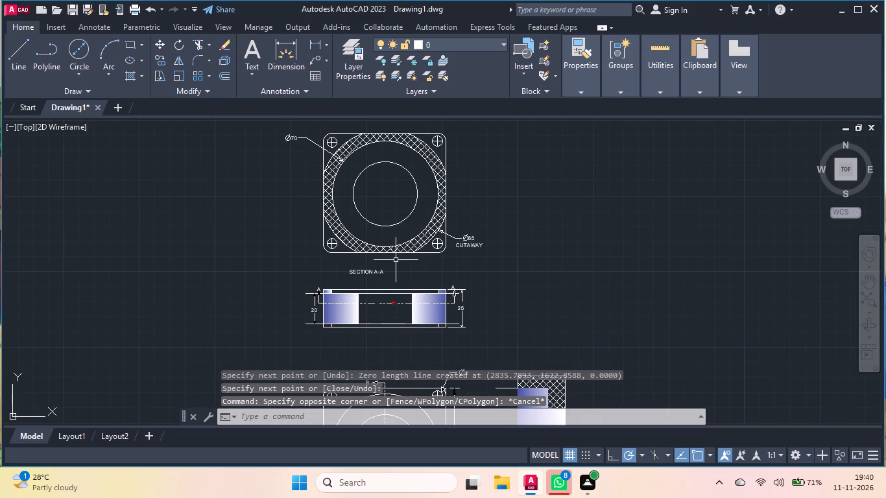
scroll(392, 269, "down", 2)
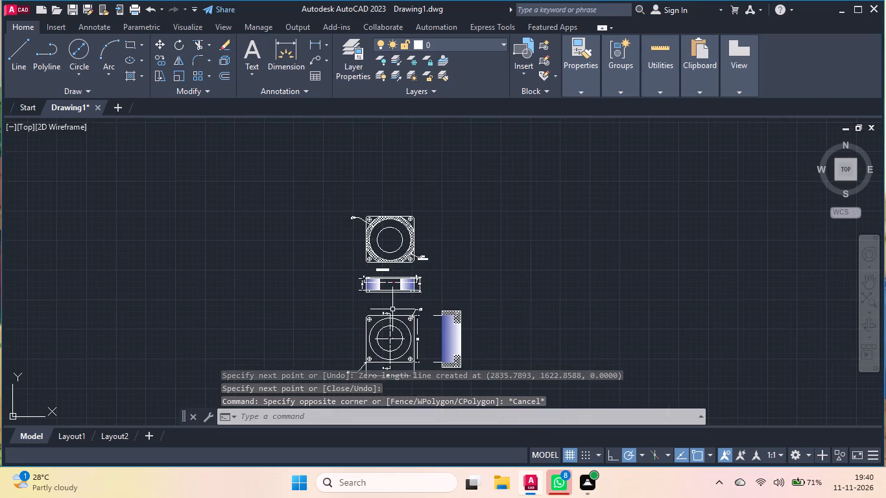
Copy the plate view's vertical dimension line and arrowheads about 36 units horizontally, placing them between the side view's two extension lines.
scroll(390, 302, "down", 2)
scroll(389, 338, "up", 2)
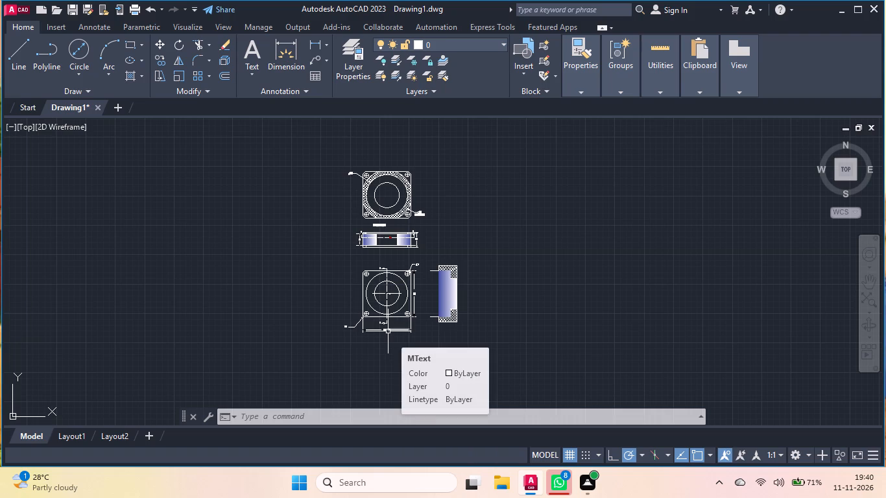
scroll(388, 331, "up", 2)
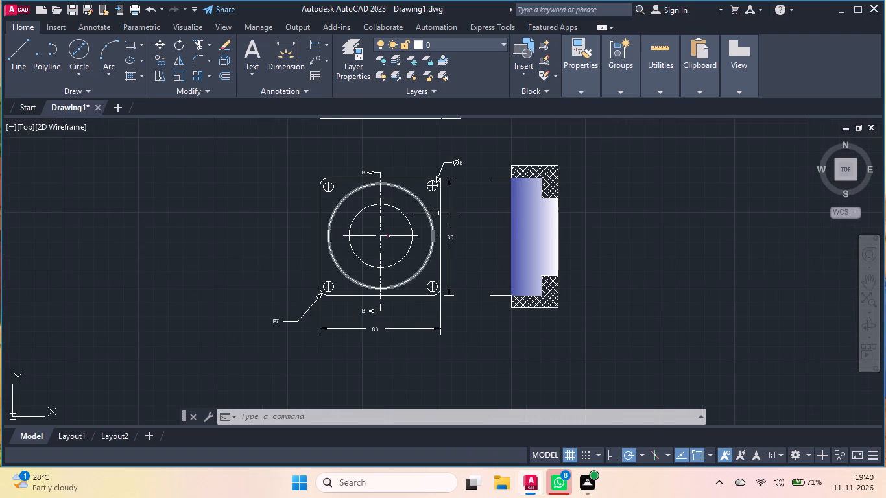
scroll(450, 189, "up", 5)
scroll(450, 189, "down", 1)
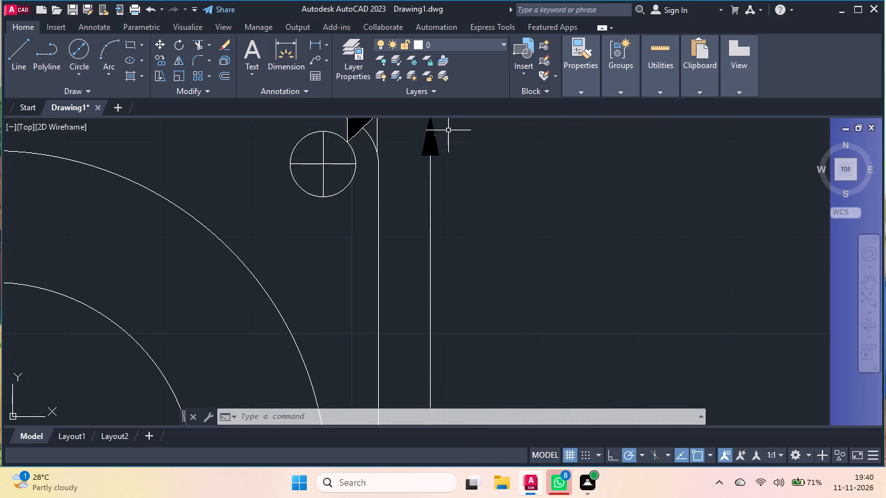
left_click(449, 128)
left_click(421, 180)
scroll(447, 182, "down", 4)
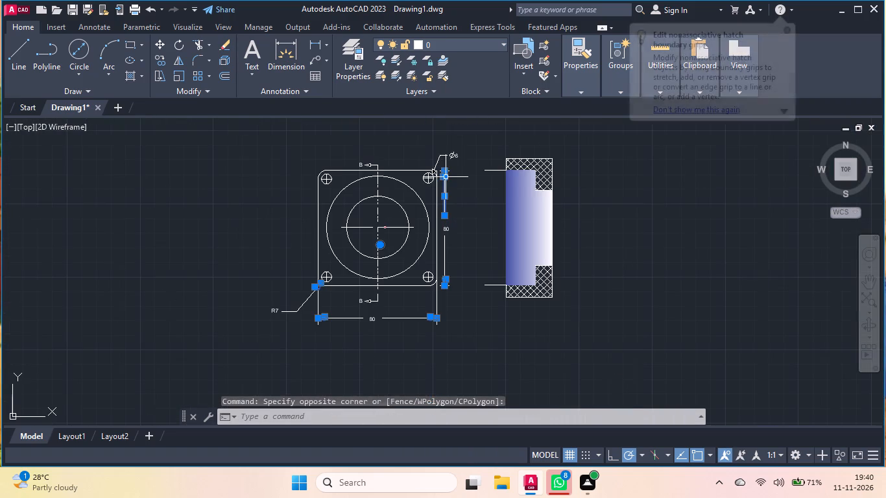
left_click(454, 261)
left_click(442, 267)
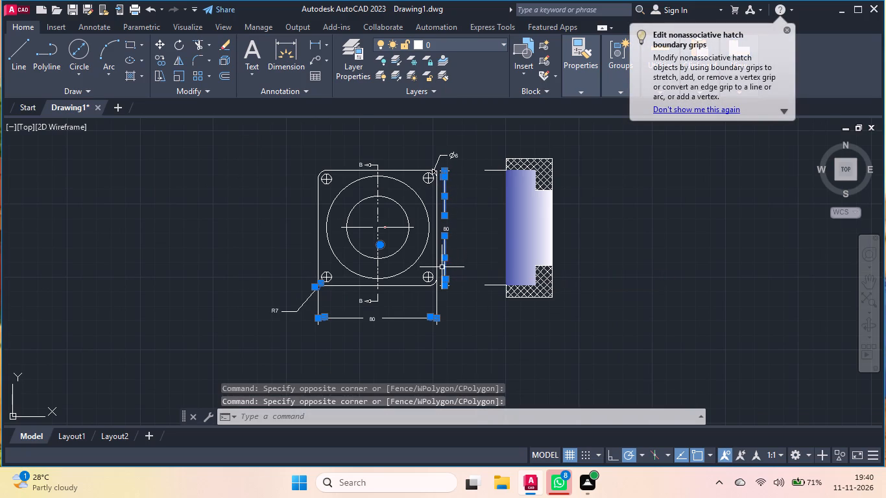
double_click(158, 59)
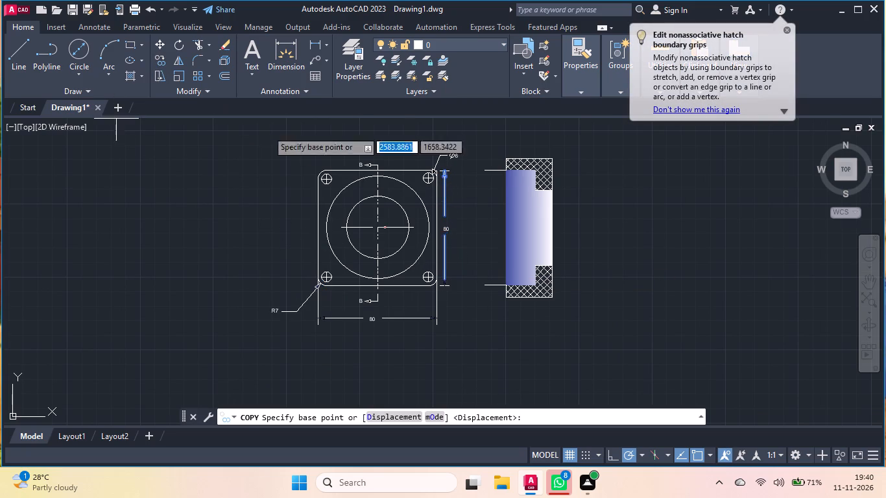
double_click(443, 215)
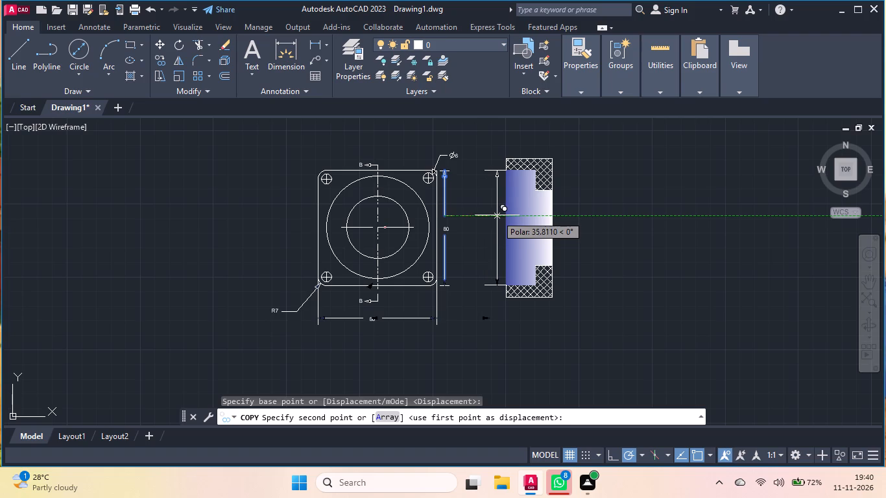
left_click(497, 215)
right_click(487, 232)
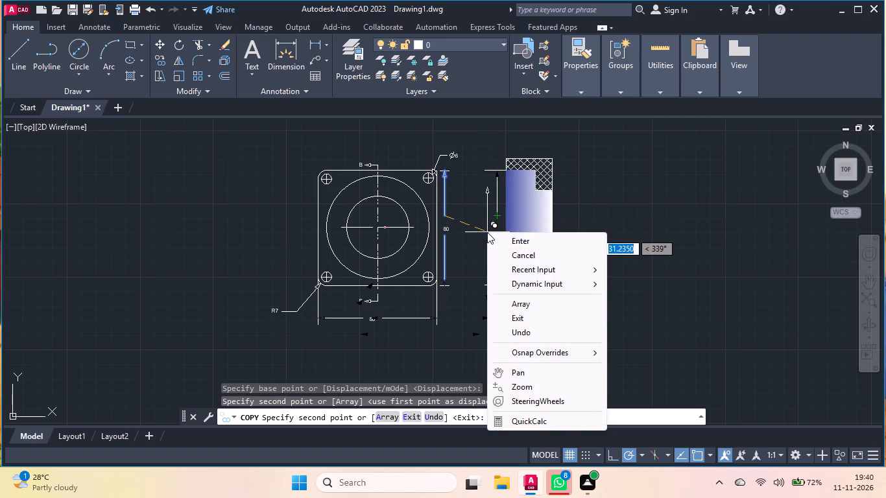
left_click(490, 237)
Erase the copied solid arrowhead fill that overlaps the plate view and its horizontal 80 dimension.
scroll(370, 322, "up", 4)
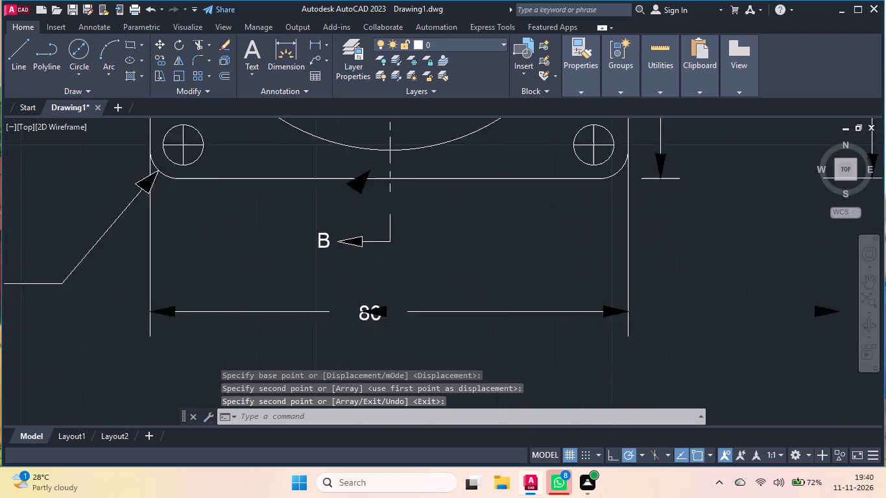
left_click(390, 305)
scroll(392, 294, "down", 3)
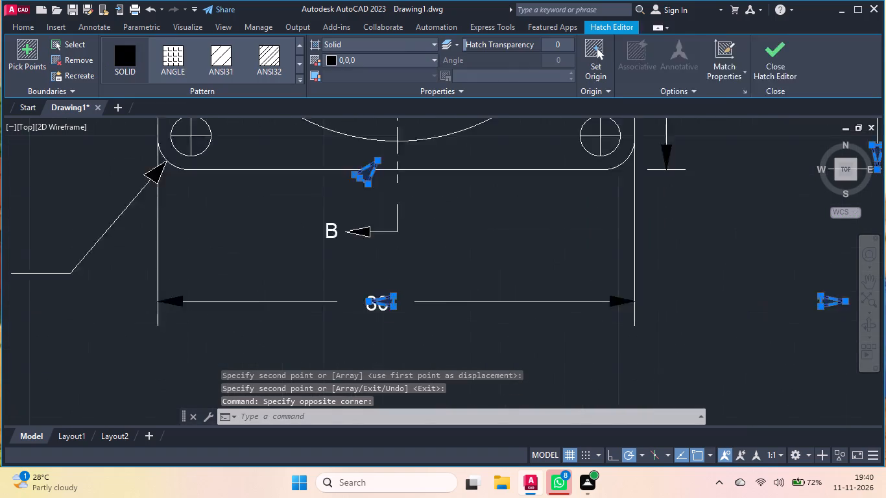
scroll(393, 293, "down", 2)
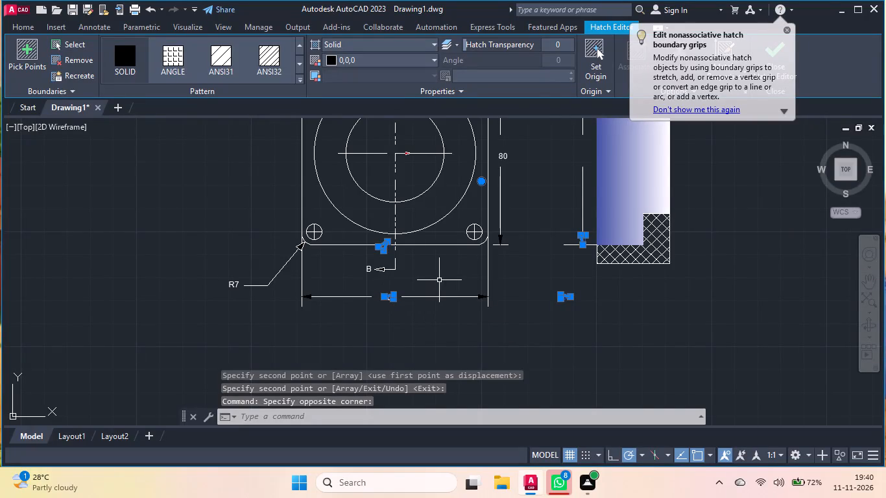
key("Delete")
scroll(365, 356, "down", 1)
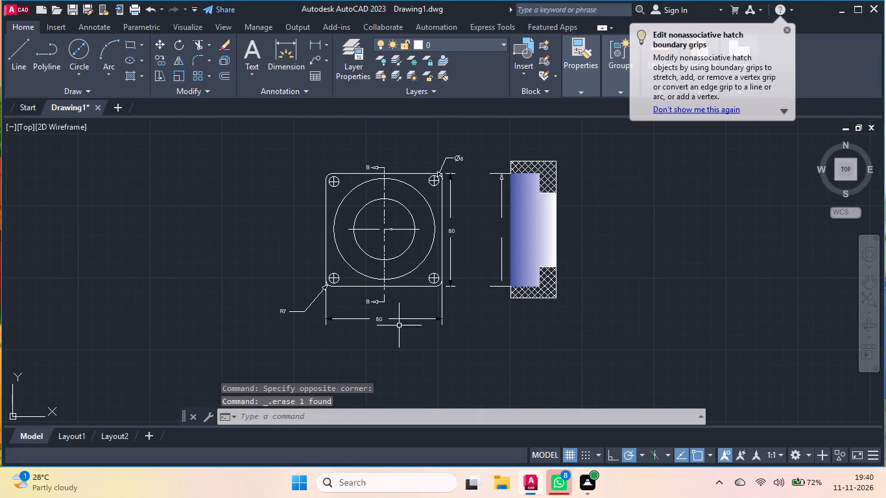
Copy the open arrowhead at the upper end of the side view's dimension line about 116 units straight down.
scroll(509, 174, "up", 5)
scroll(405, 198, "down", 2)
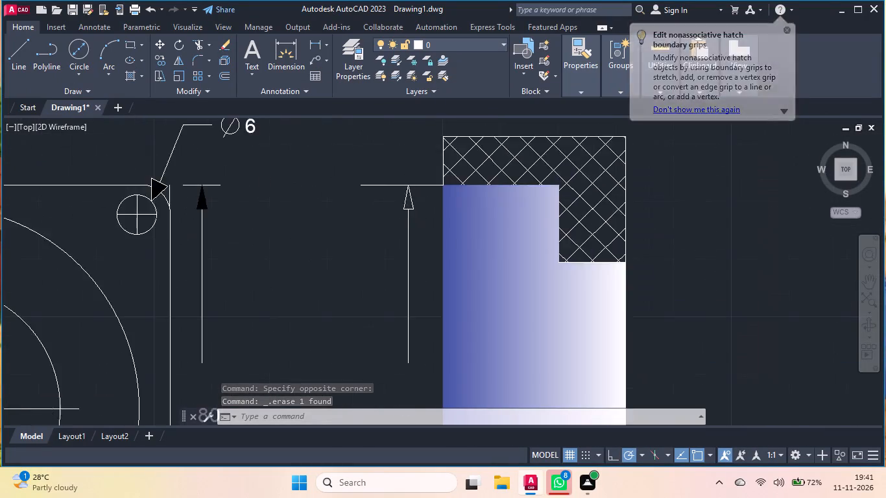
scroll(405, 198, "down", 1)
left_click(411, 196)
left_click(402, 199)
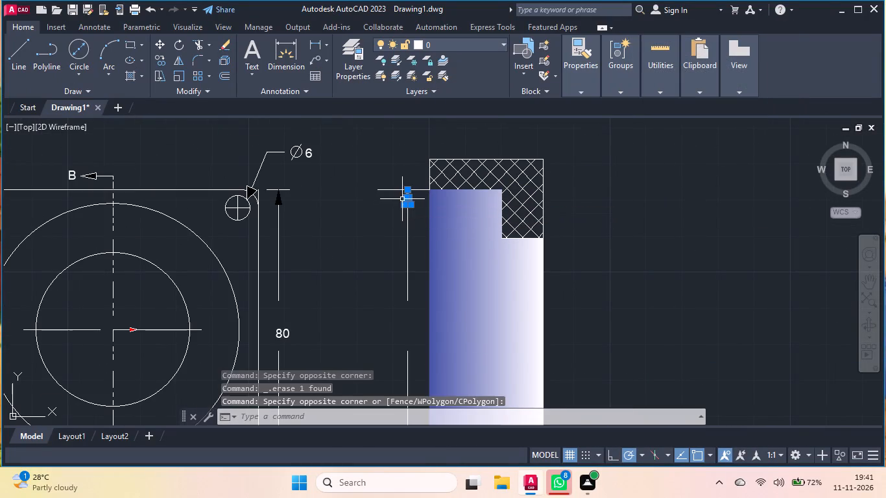
scroll(405, 204, "up", 4)
double_click(161, 55)
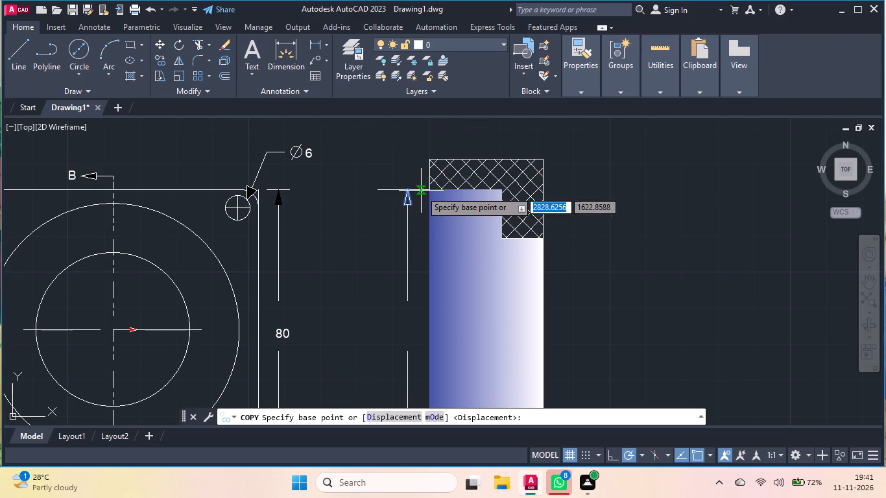
left_click(407, 195)
scroll(389, 143, "down", 3)
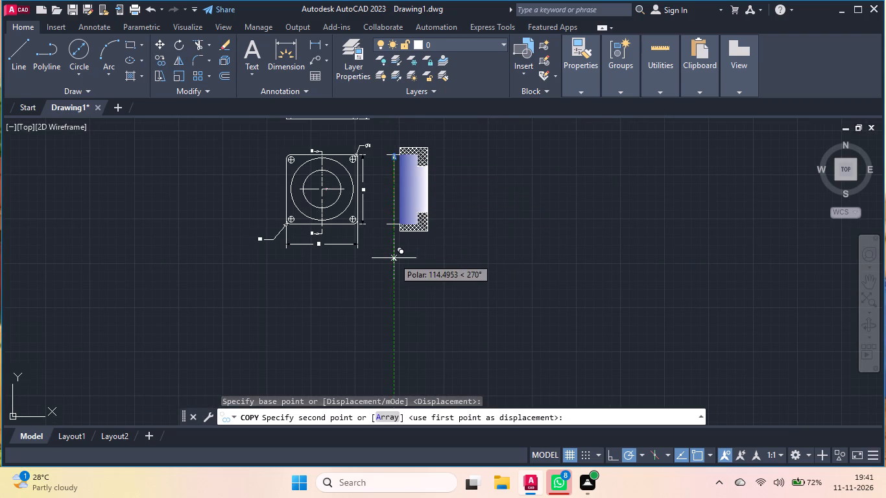
left_click(394, 259)
right_click(393, 259)
left_click(396, 260)
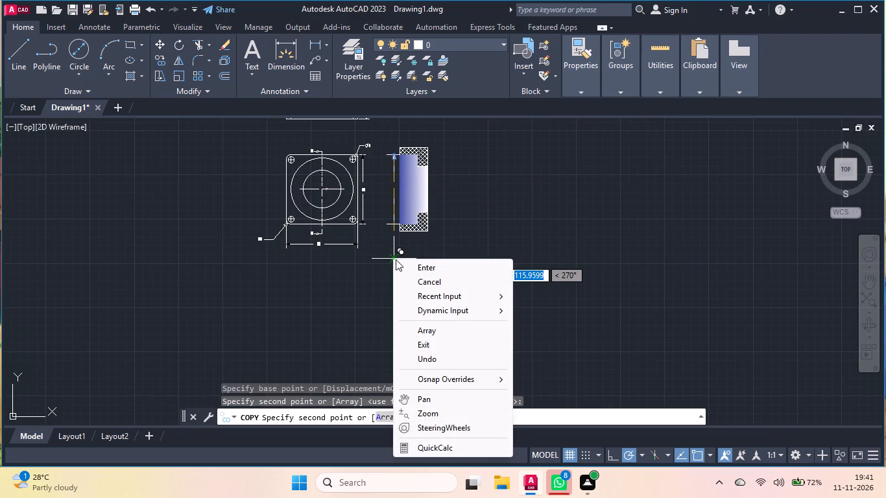
left_click(398, 262)
Rotate the copied arrowhead 180 degrees about its tip so that it points downward.
left_click(397, 251)
left_click(386, 274)
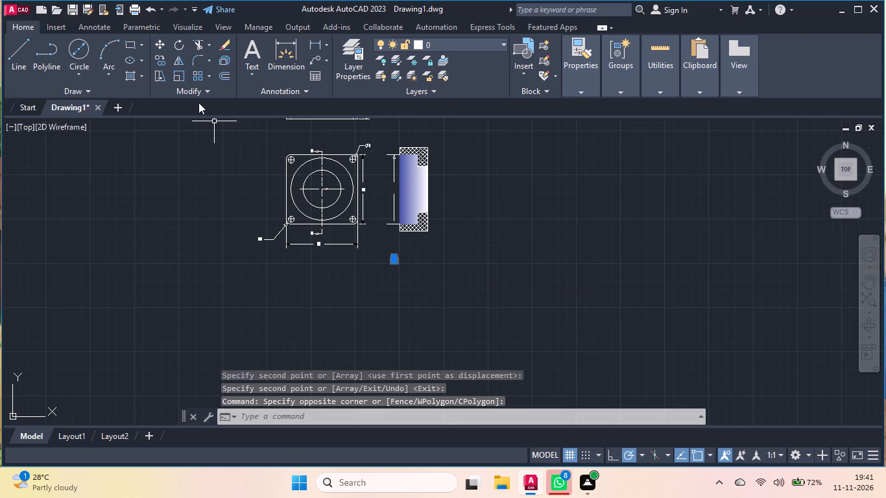
double_click(171, 43)
double_click(177, 46)
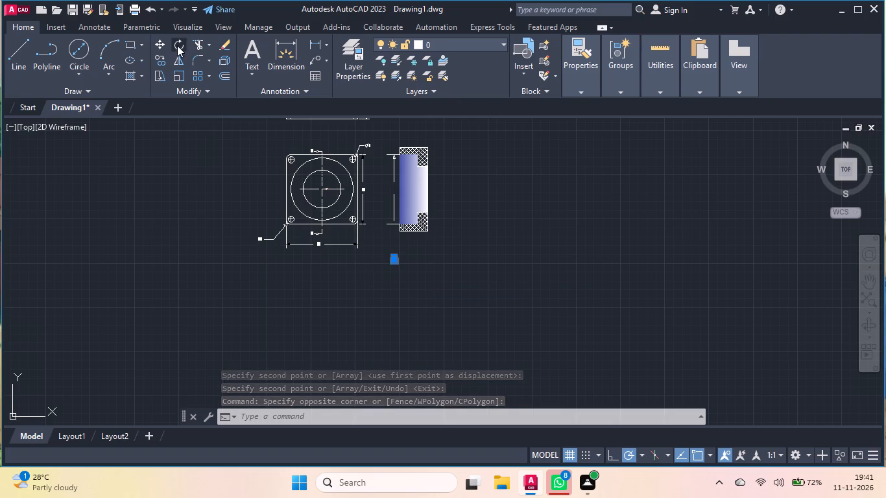
scroll(394, 262, "up", 5)
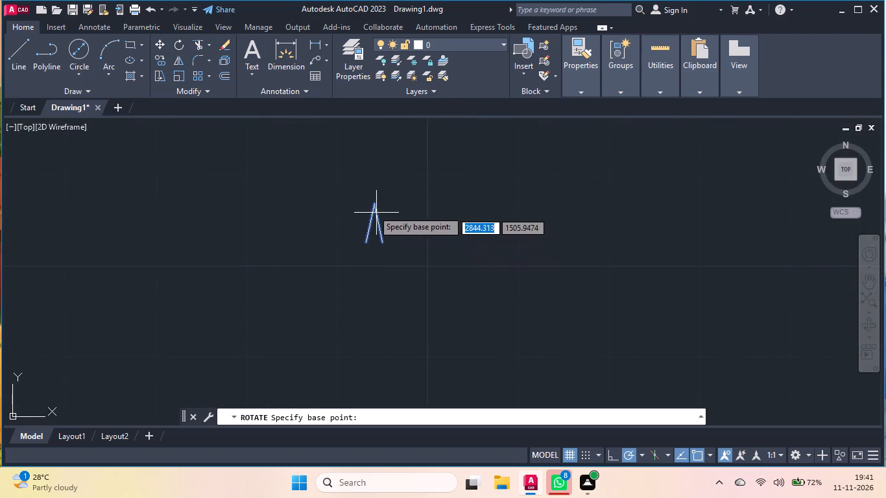
double_click(372, 202)
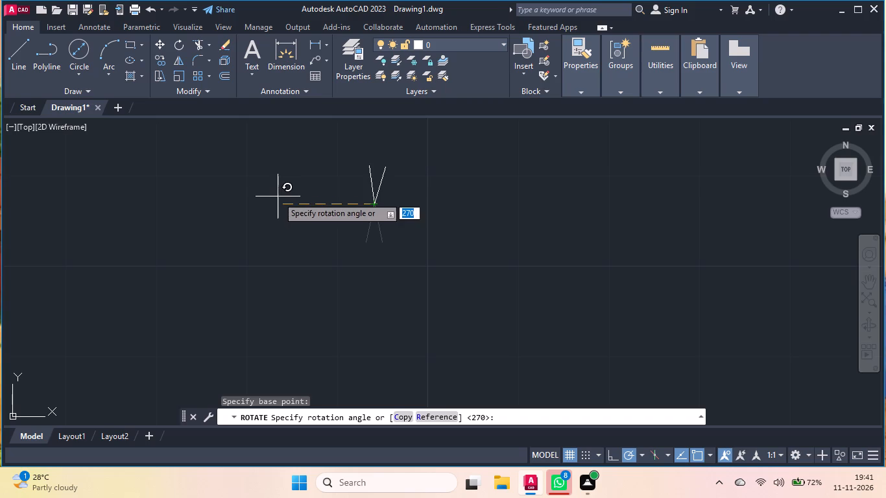
left_click(278, 207)
Move the rotated arrowhead by its tip straight up onto the side view's lower extension line, in line with the dimension line.
left_click(399, 153)
left_click(330, 233)
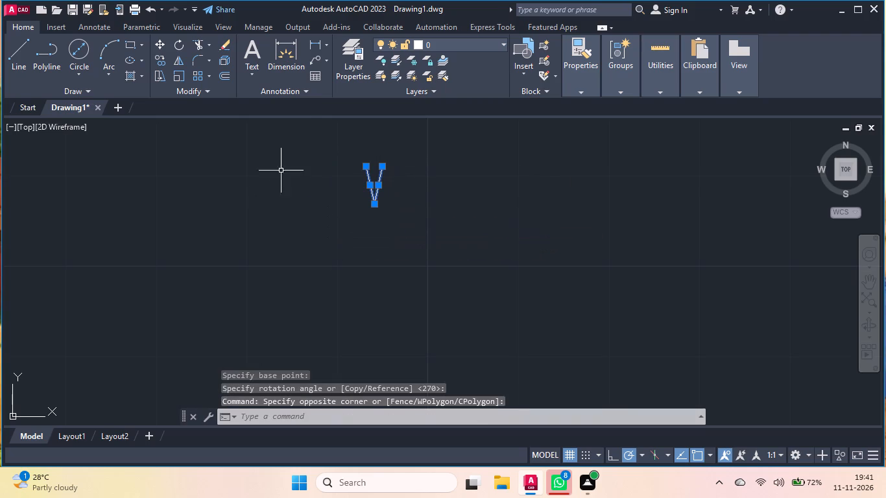
left_click(158, 41)
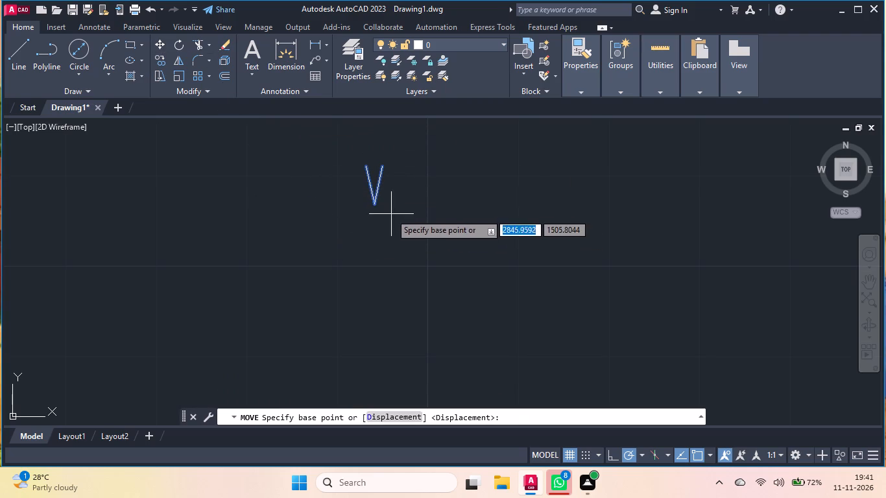
left_click(374, 203)
scroll(376, 311, "down", 4)
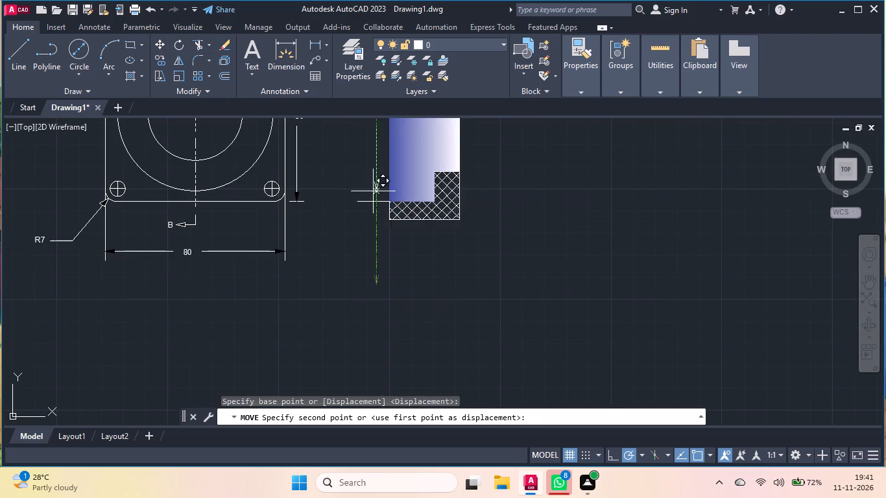
scroll(373, 191, "up", 6)
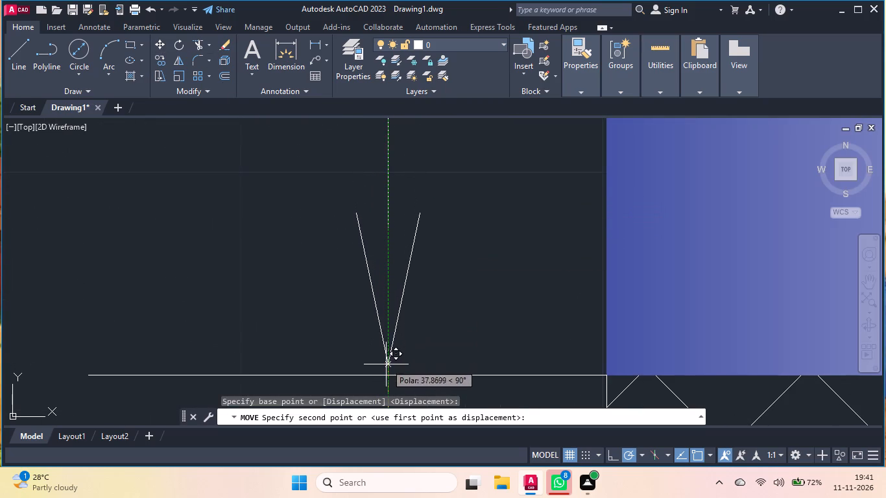
double_click(389, 374)
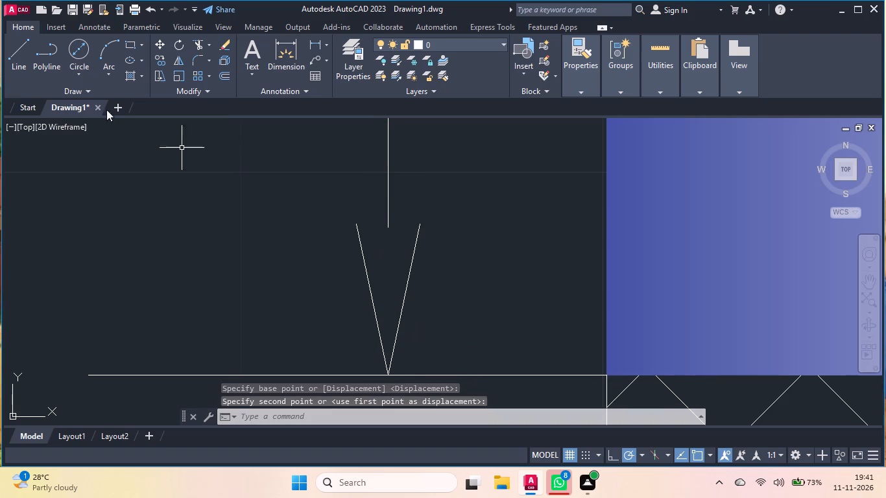
Close the lower arrowhead with a horizontal line between the open ends of its two sides.
double_click(17, 51)
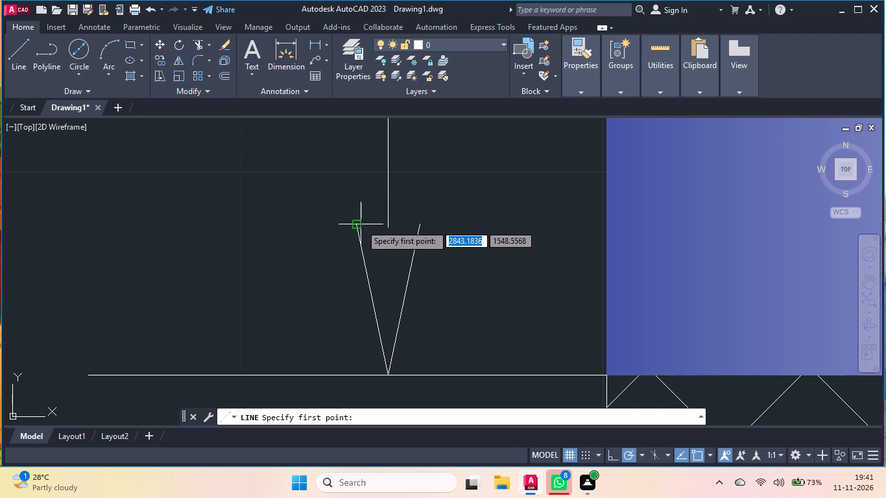
double_click(359, 224)
double_click(419, 228)
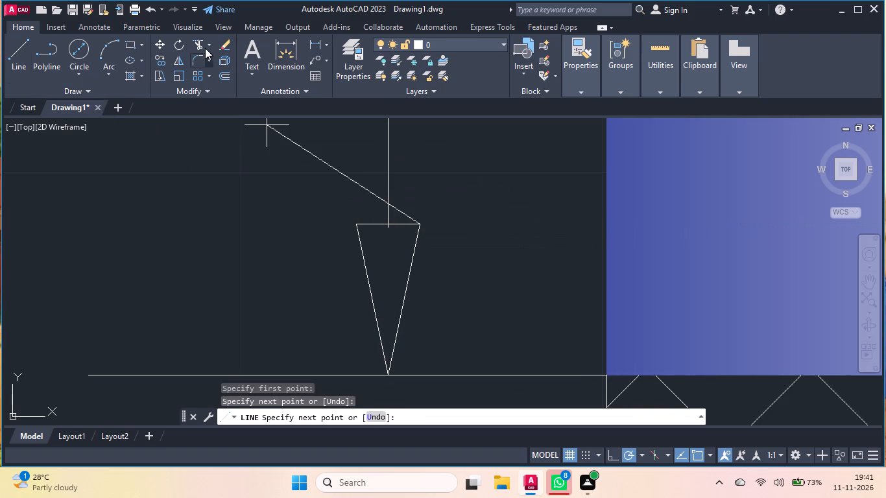
Trim the end of the vertical dimension line that extends past the base of the lower arrowhead.
left_click(201, 45)
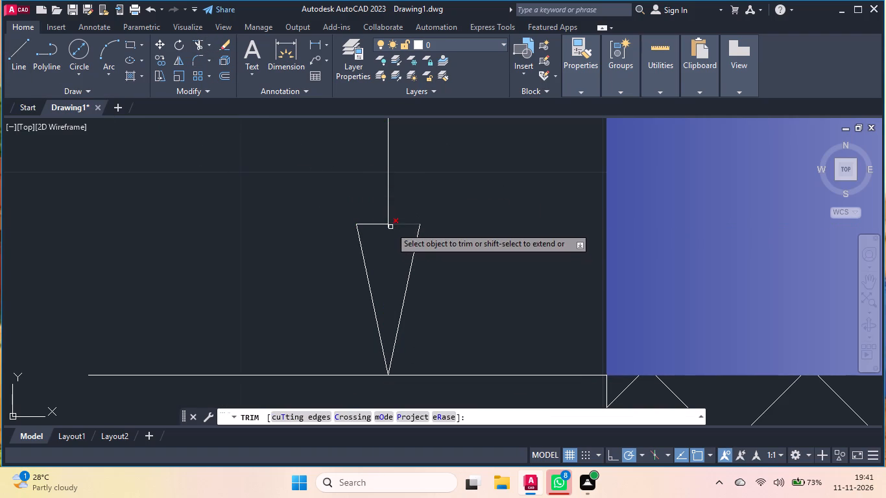
left_click(390, 227)
scroll(370, 259, "down", 1)
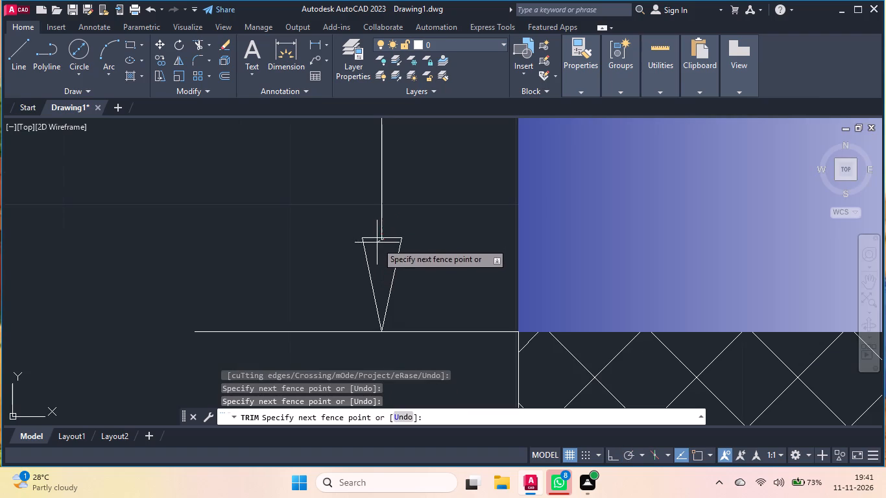
scroll(377, 243, "up", 4)
left_click(360, 225)
scroll(373, 288, "down", 3)
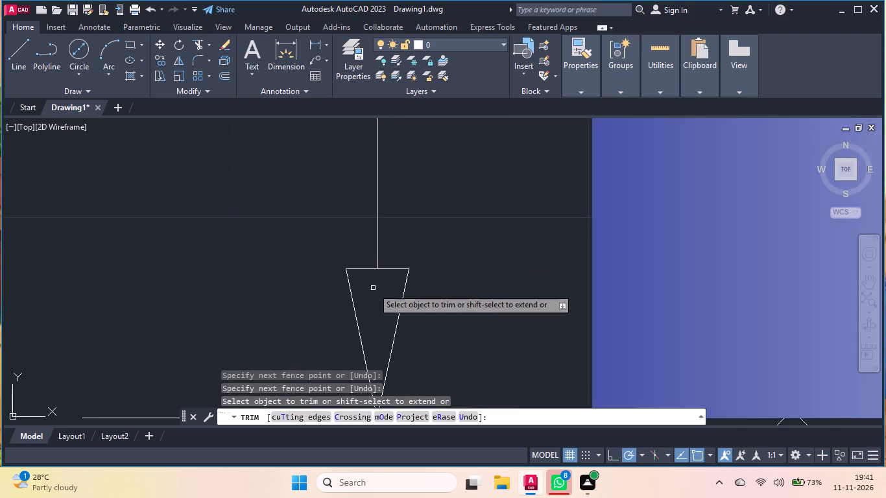
scroll(372, 286, "down", 5)
scroll(363, 179, "down", 3)
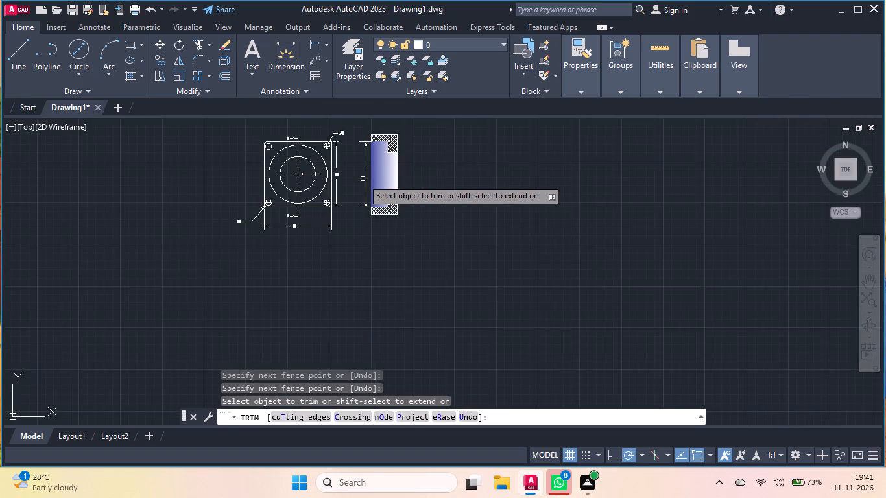
scroll(363, 139, "up", 6)
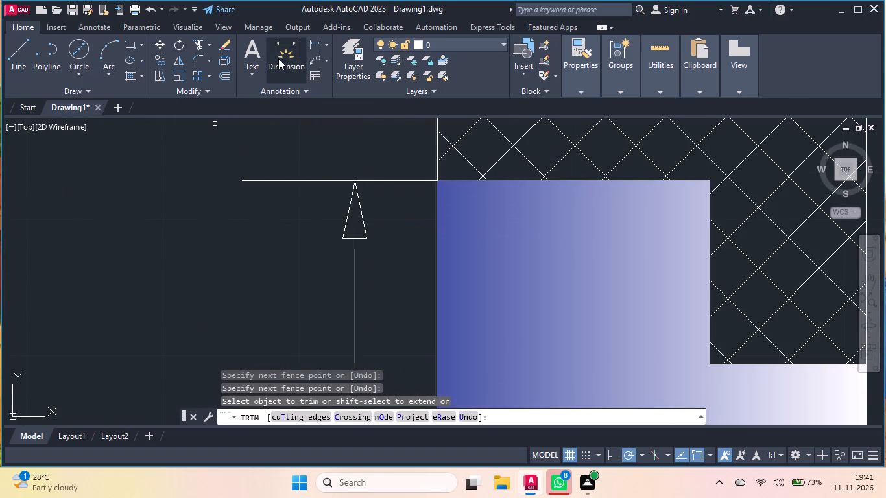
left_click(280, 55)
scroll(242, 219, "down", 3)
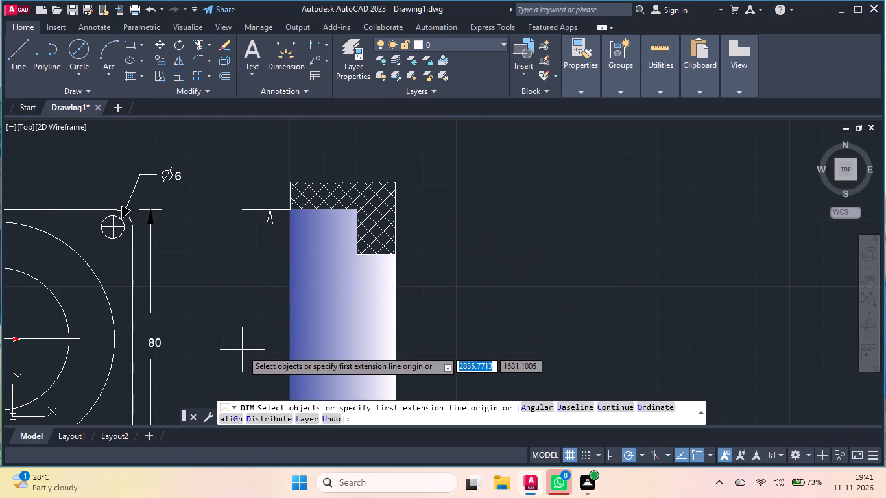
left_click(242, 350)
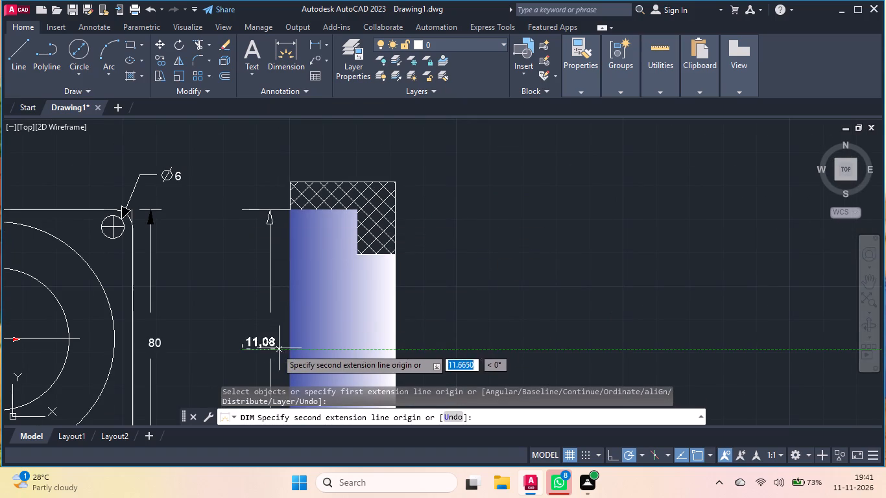
Add the multiline text 70 in the gap of the side view's vertical dimension line.
double_click(249, 51)
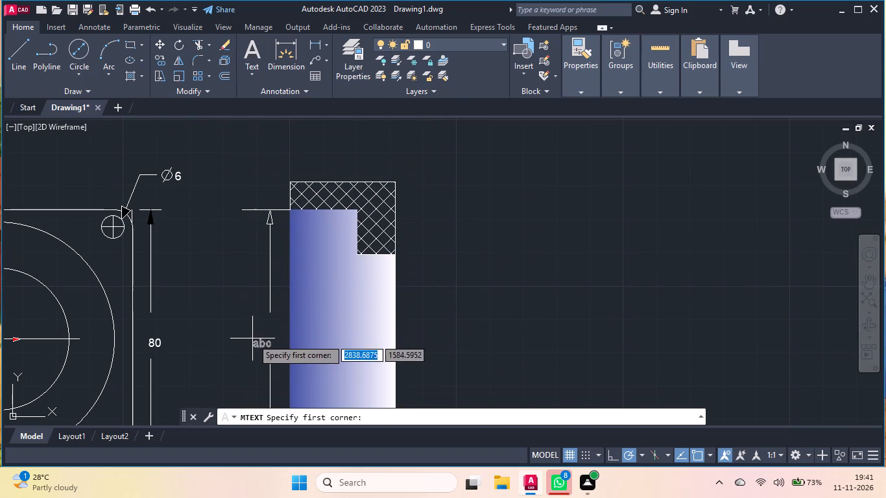
left_click(252, 338)
left_click(278, 340)
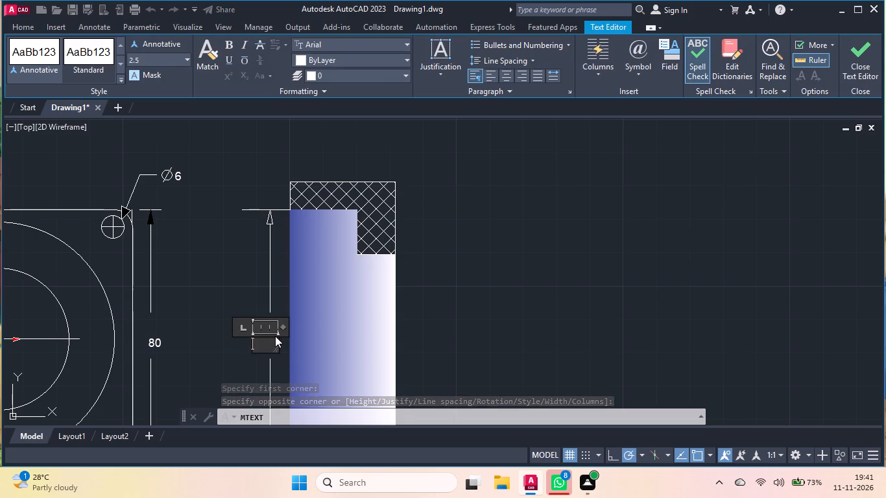
type("70")
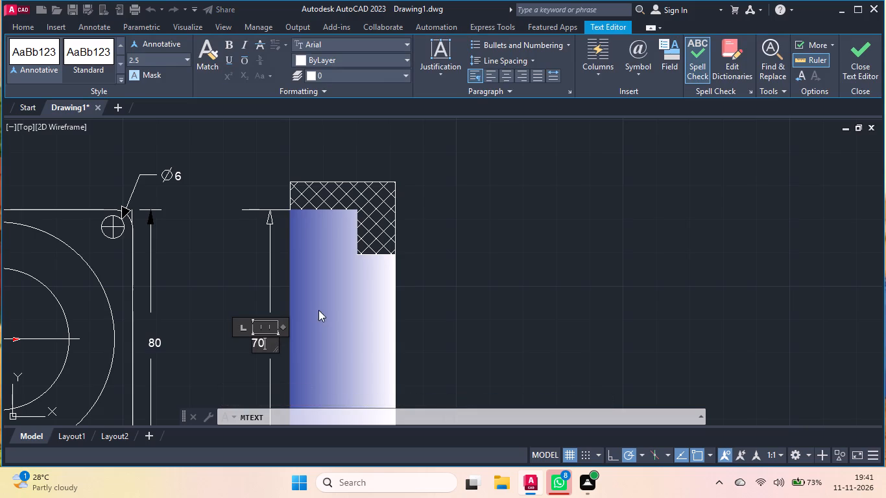
left_click(472, 199)
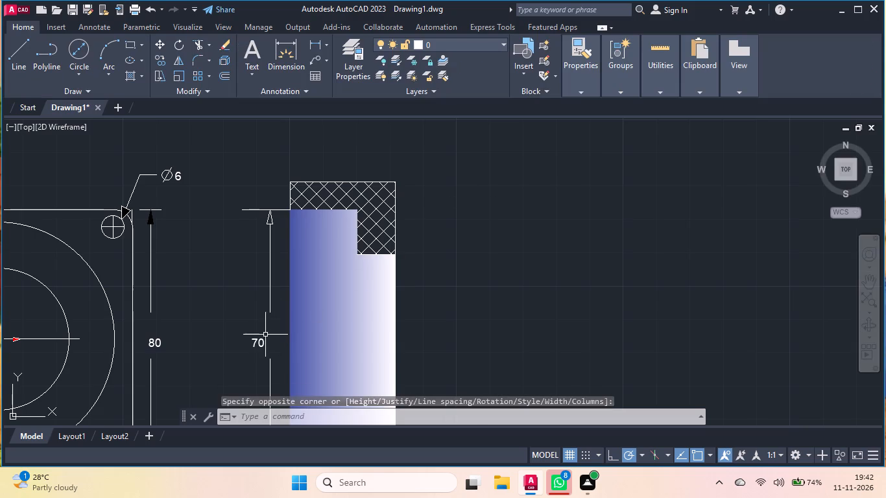
Move the 70 text horizontally about 3.3 units toward the side view, centring it on the vertical dimension line.
left_click(265, 335)
left_click(248, 353)
left_click(158, 41)
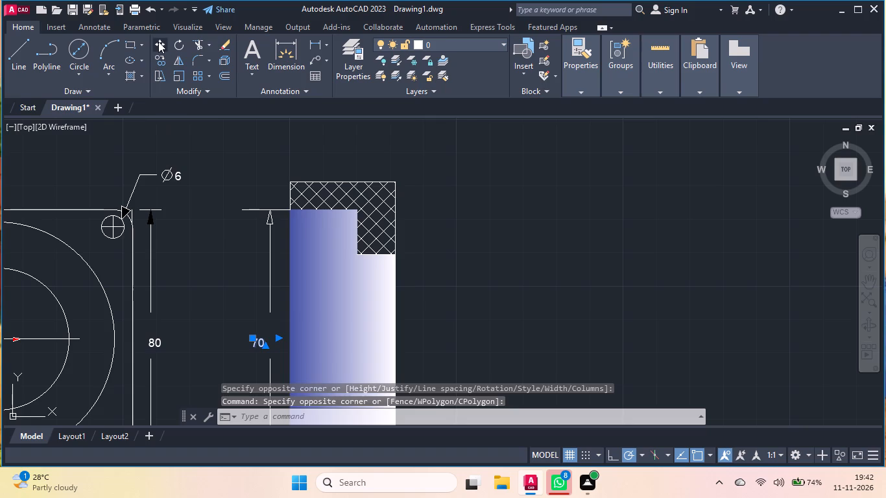
left_click(252, 348)
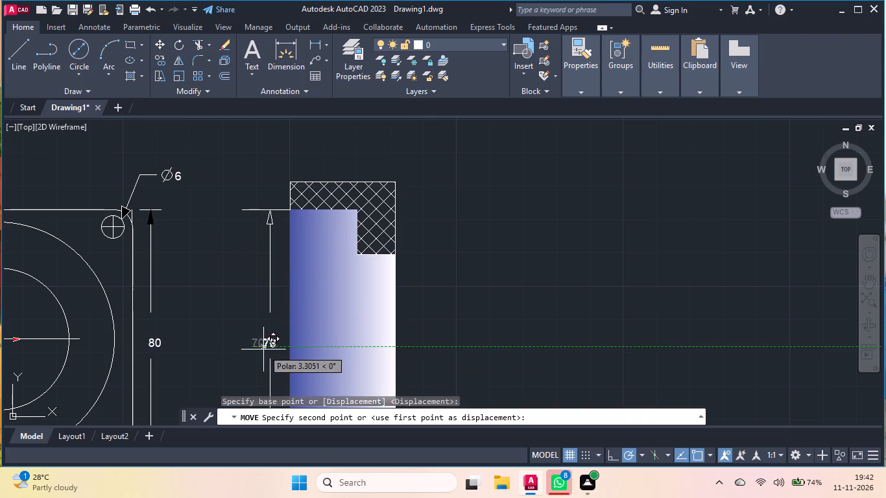
triple_click(263, 350)
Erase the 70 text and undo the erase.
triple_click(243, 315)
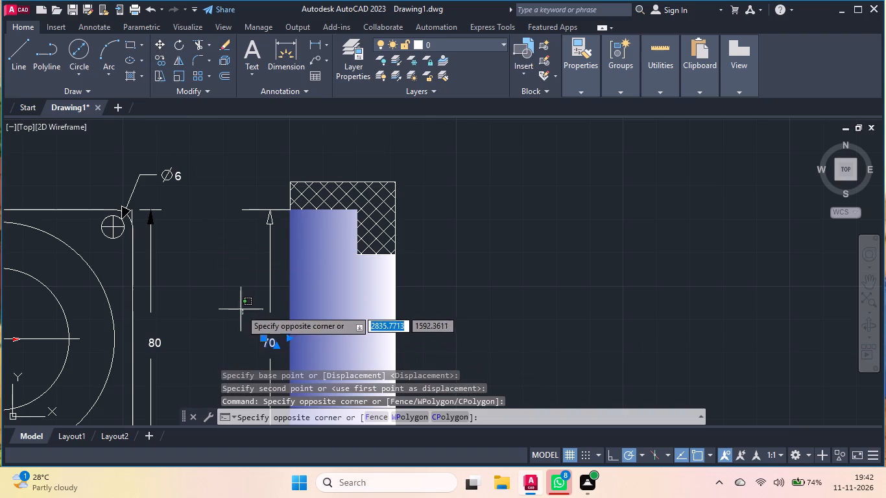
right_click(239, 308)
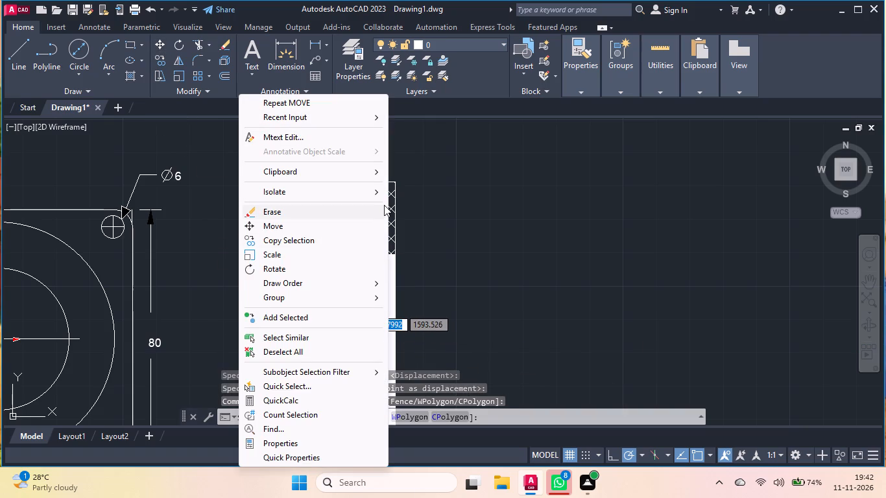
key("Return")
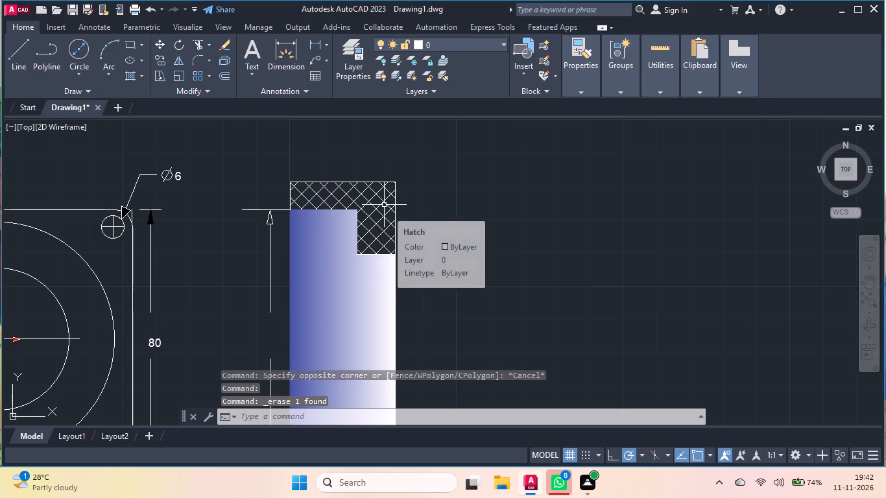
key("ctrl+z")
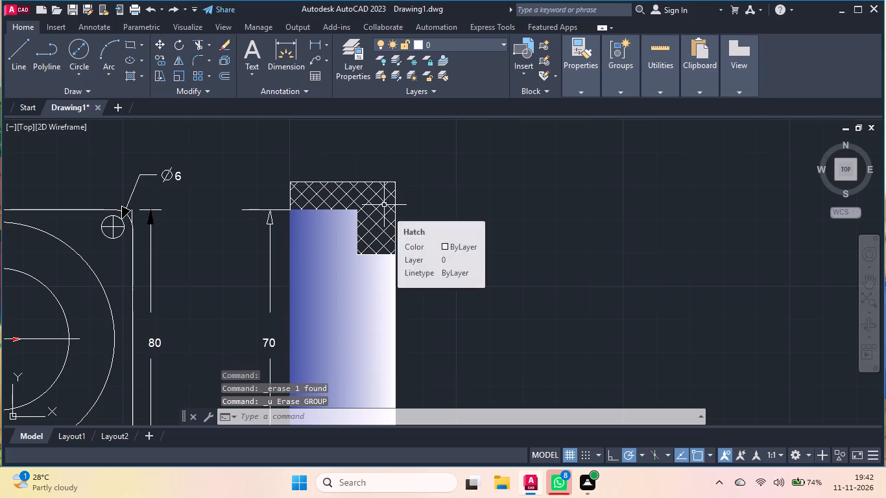
Copy the diameter symbol from the 85 CUTAWAY label to just before the side view's 70 dimension text.
scroll(387, 211, "down", 4)
scroll(366, 149, "up", 5)
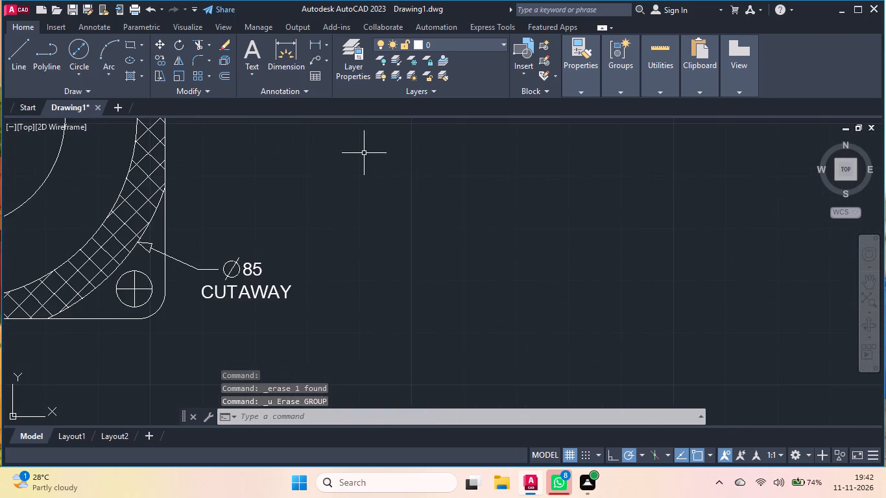
scroll(237, 270, "up", 5)
left_click(233, 174)
left_click(132, 309)
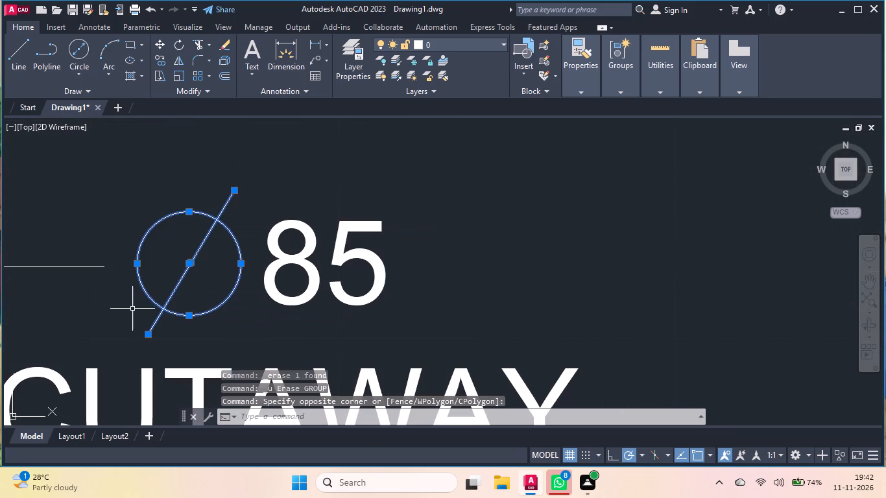
left_click(158, 60)
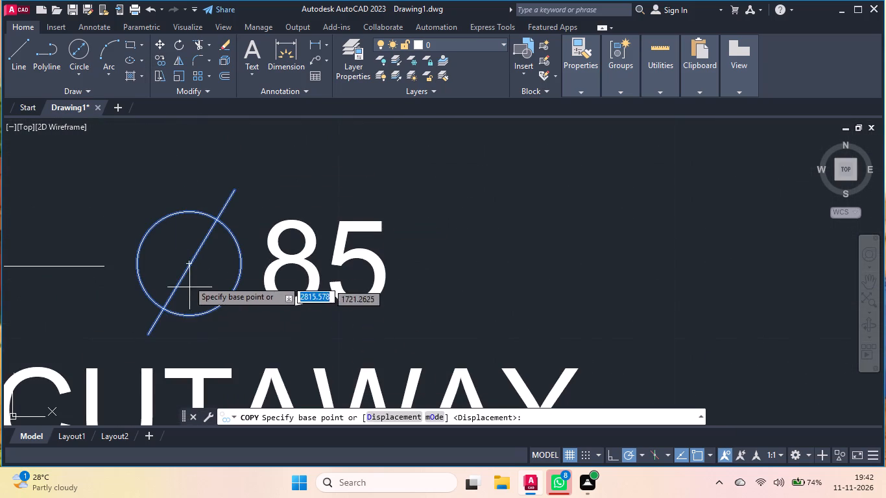
left_click(186, 257)
scroll(380, 176, "down", 7)
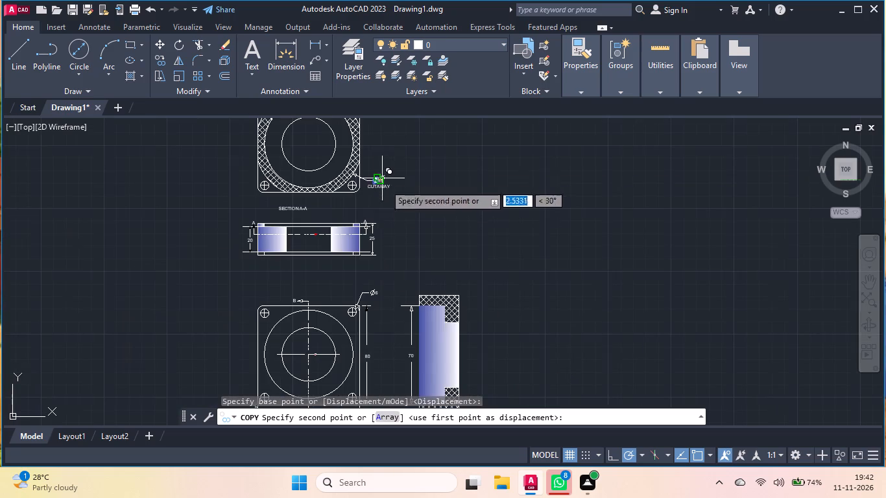
scroll(403, 366, "up", 6)
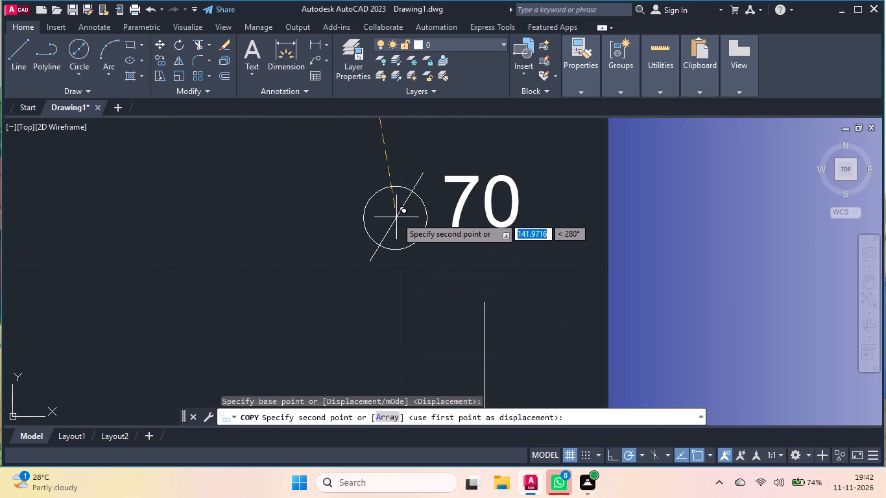
left_click(397, 209)
right_click(377, 244)
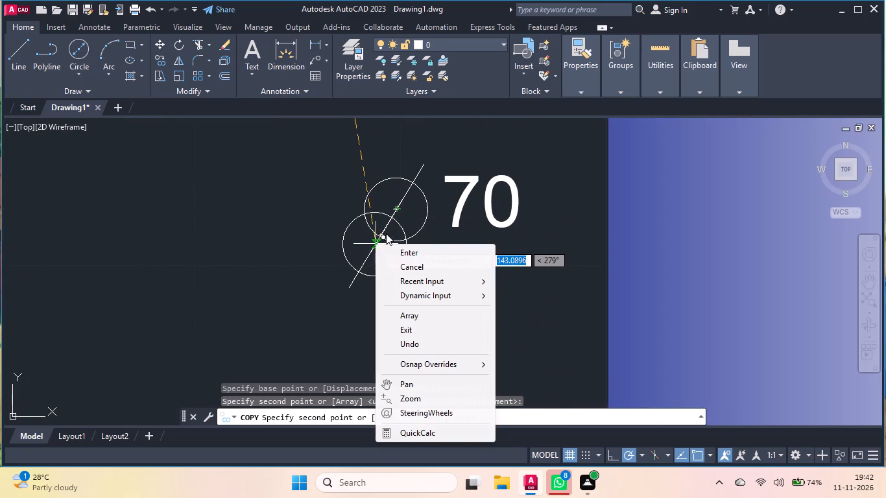
left_click(389, 248)
scroll(353, 331, "down", 3)
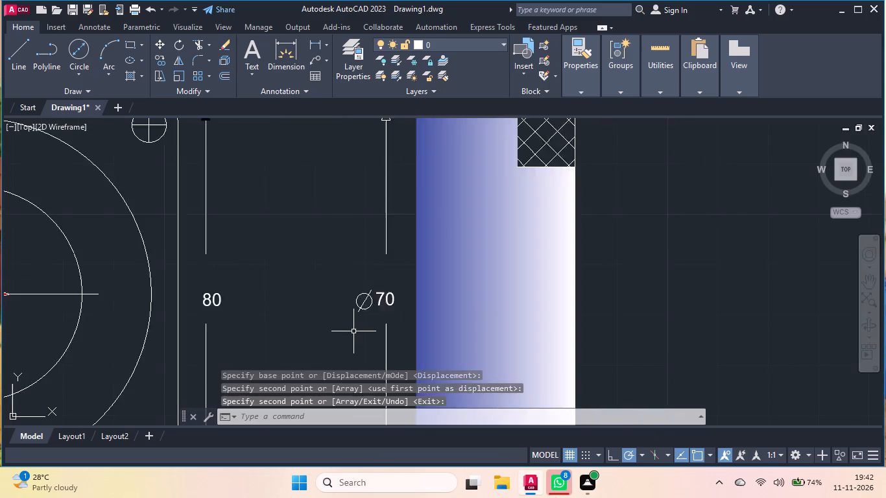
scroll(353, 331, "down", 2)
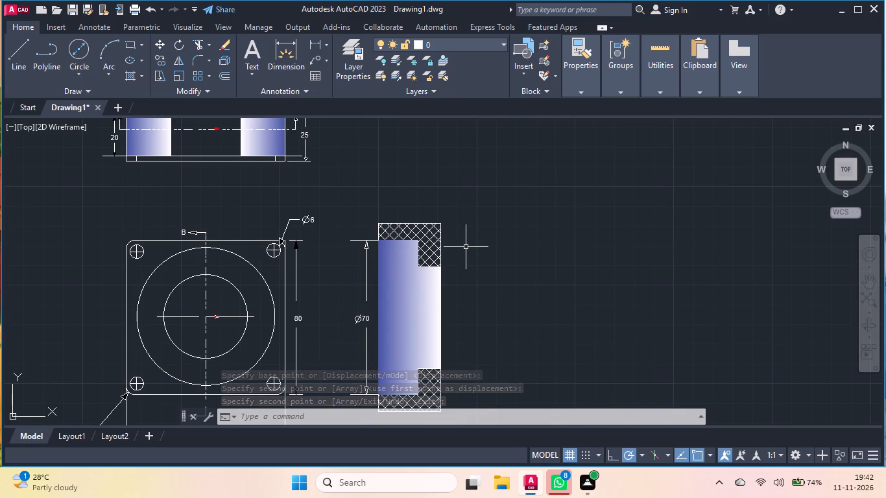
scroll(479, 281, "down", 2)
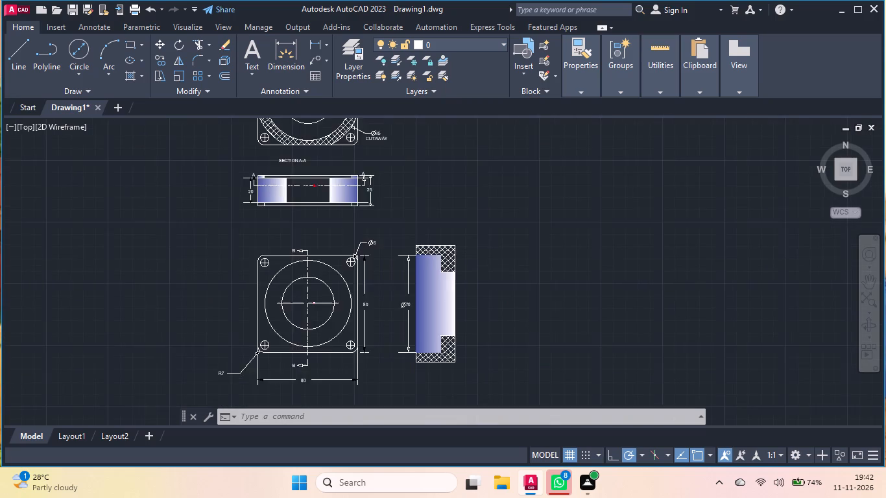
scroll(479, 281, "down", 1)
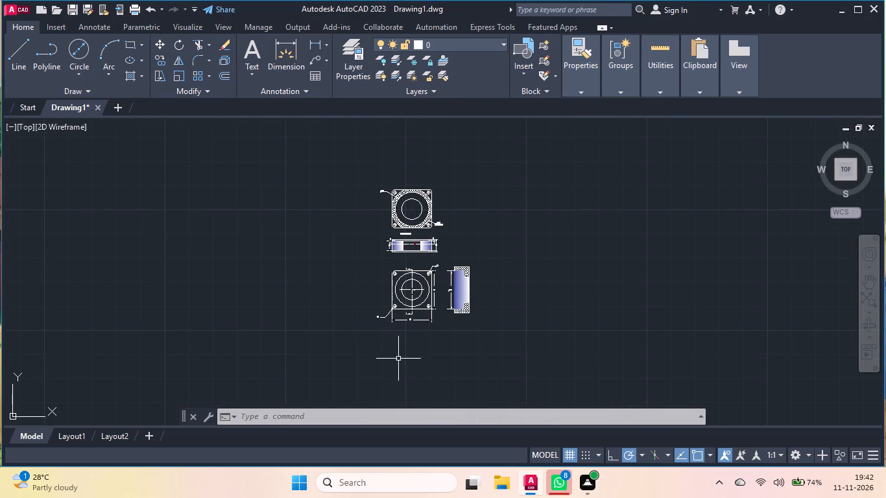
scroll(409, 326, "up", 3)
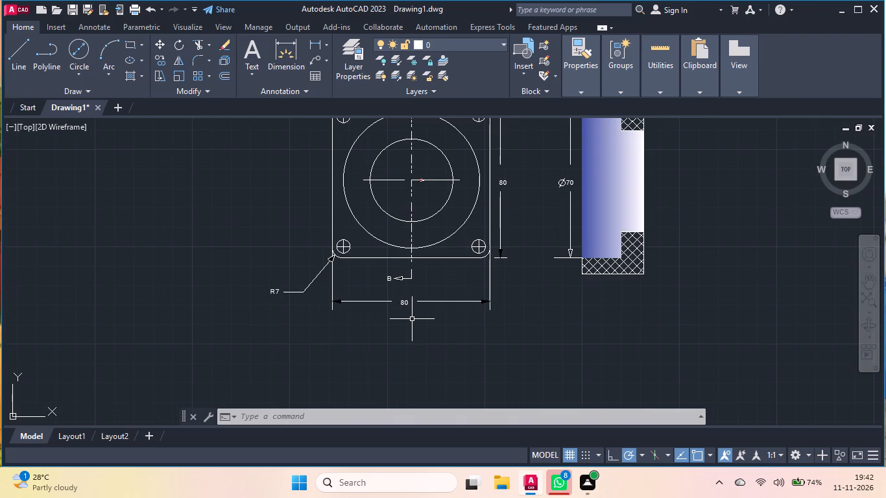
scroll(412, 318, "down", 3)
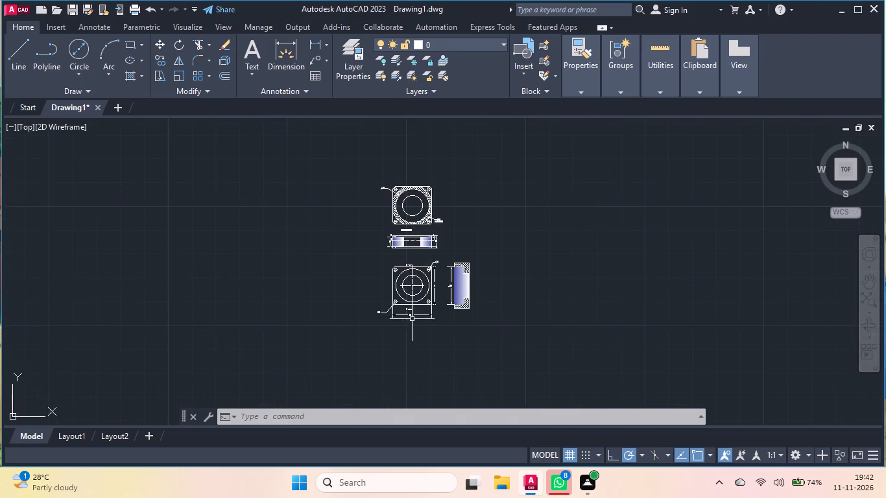
Copy the lower plate view's outline, two concentric circles and corner holes with their centre marks about 337 units horizontally, past the side section view.
scroll(412, 307, "up", 5)
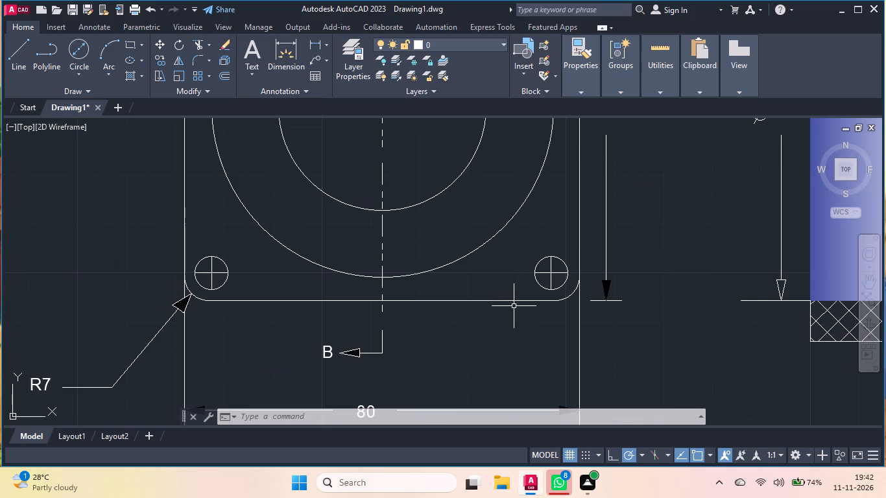
left_click(584, 215)
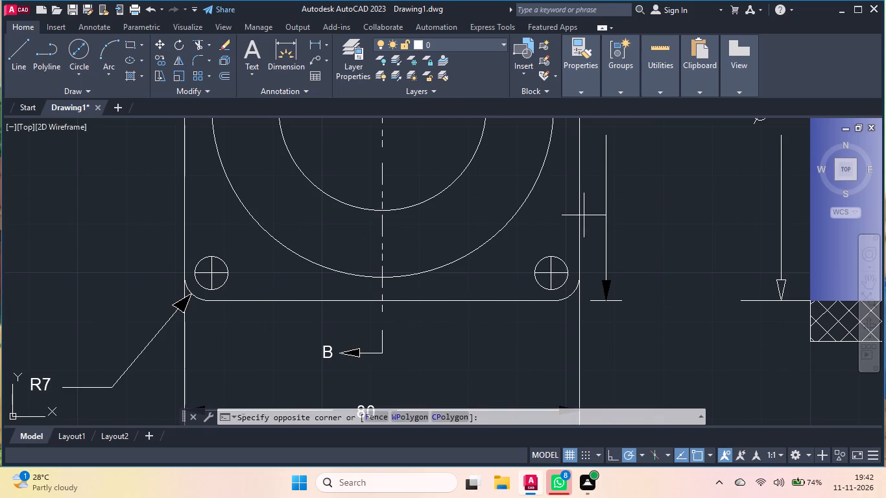
left_click(549, 269)
left_click(566, 292)
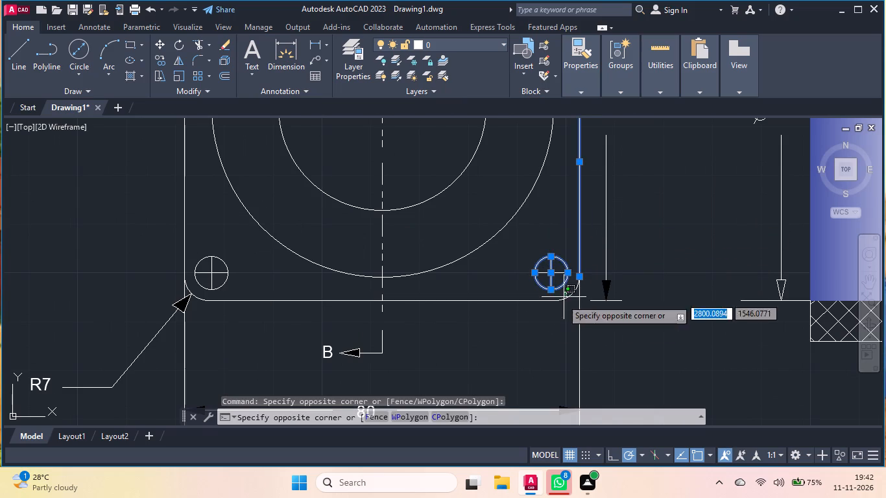
left_click(518, 314)
left_click(219, 213)
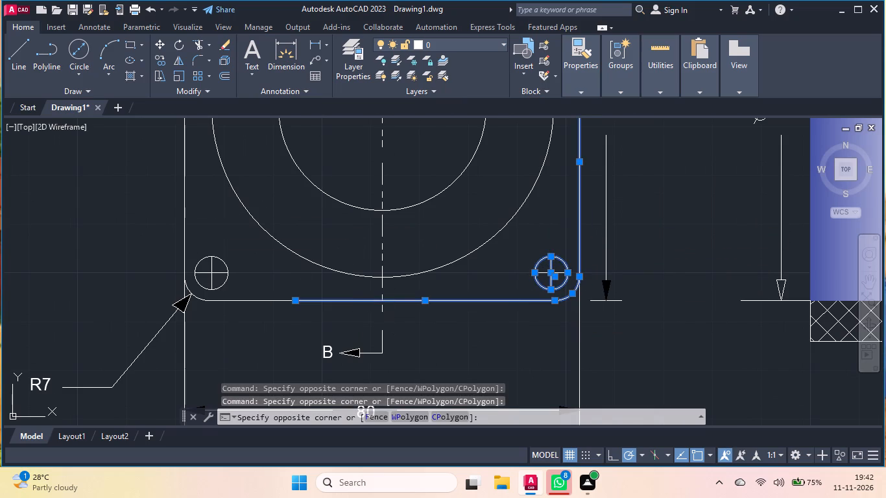
left_click(182, 270)
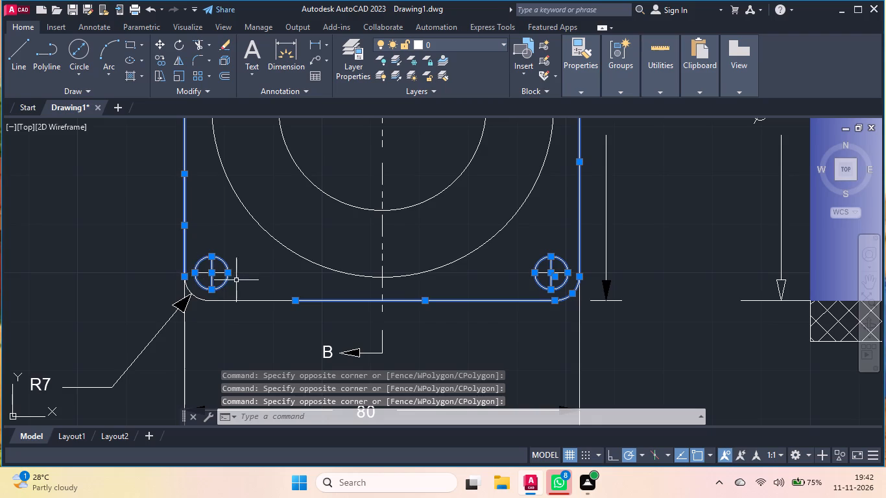
left_click(240, 279)
left_click(201, 320)
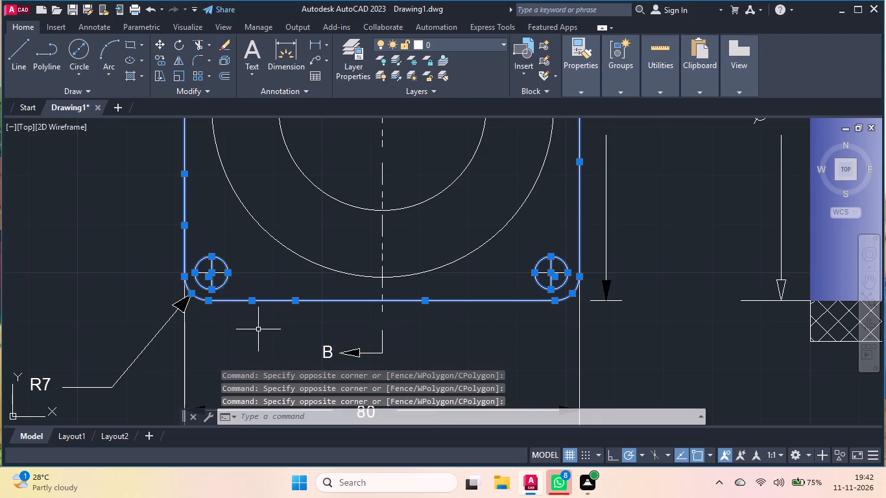
scroll(258, 329, "down", 3)
scroll(265, 276, "up", 4)
left_click(279, 289)
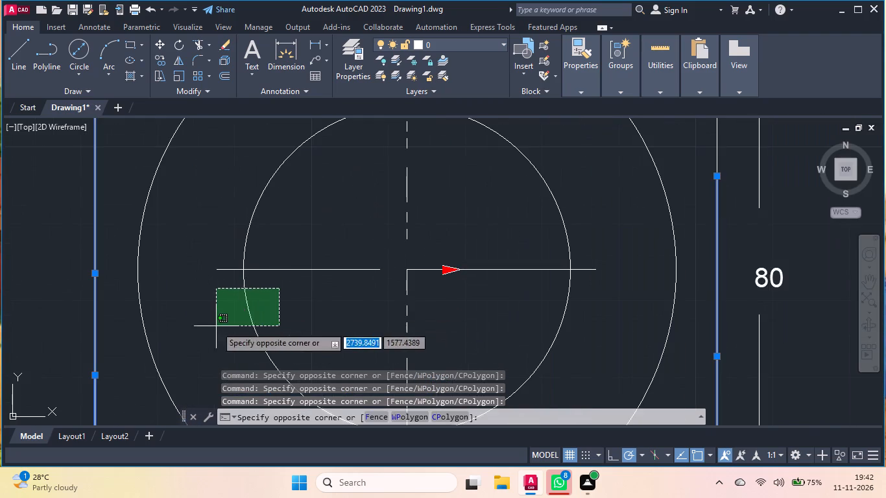
left_click(138, 341)
scroll(321, 331, "down", 3)
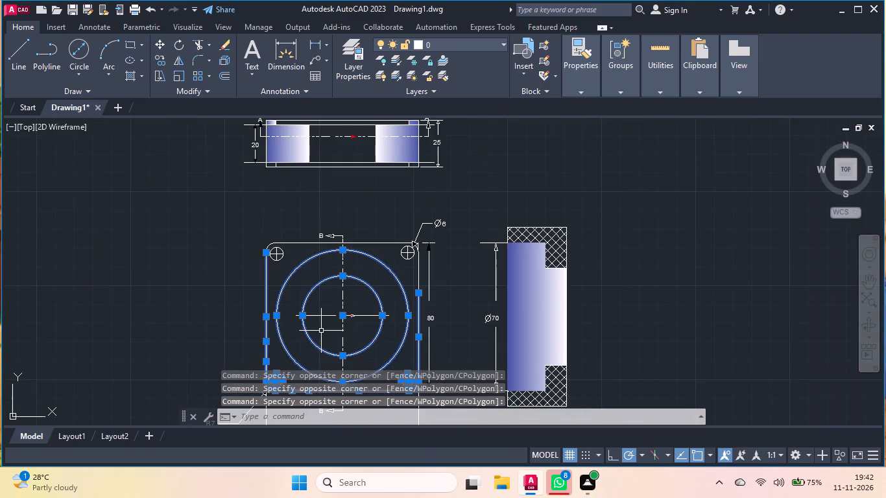
scroll(296, 239, "up", 3)
left_click(306, 221)
left_click(148, 321)
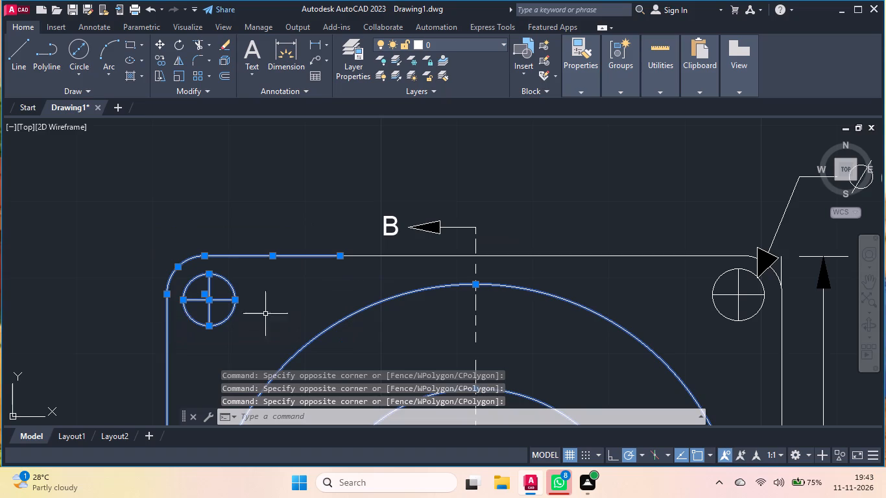
left_click(630, 200)
left_click(561, 278)
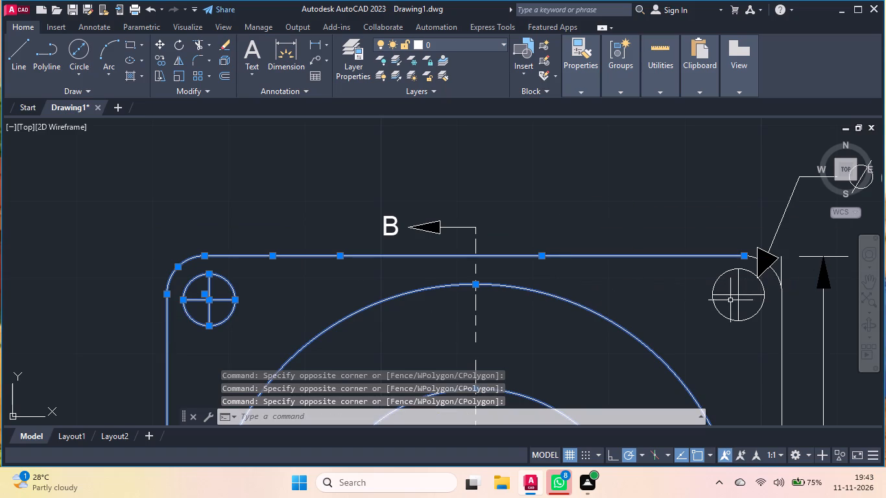
left_click(787, 299)
left_click(712, 302)
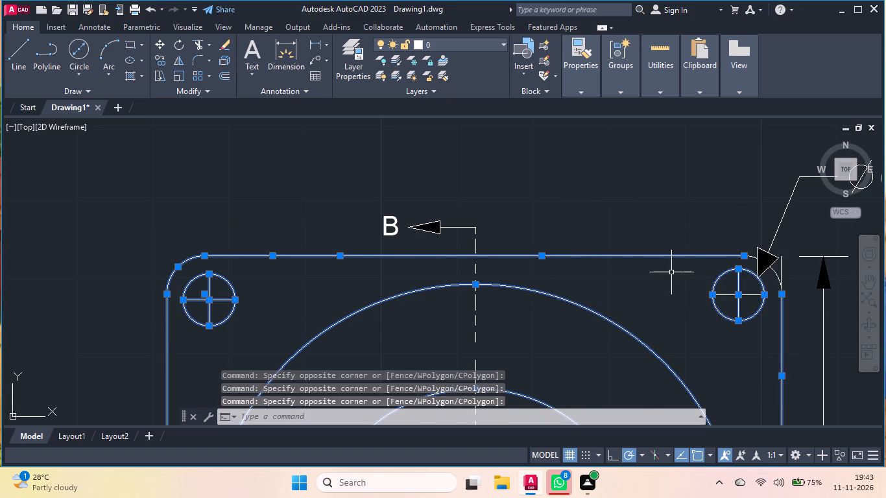
scroll(671, 271, "down", 2)
scroll(707, 278, "up", 6)
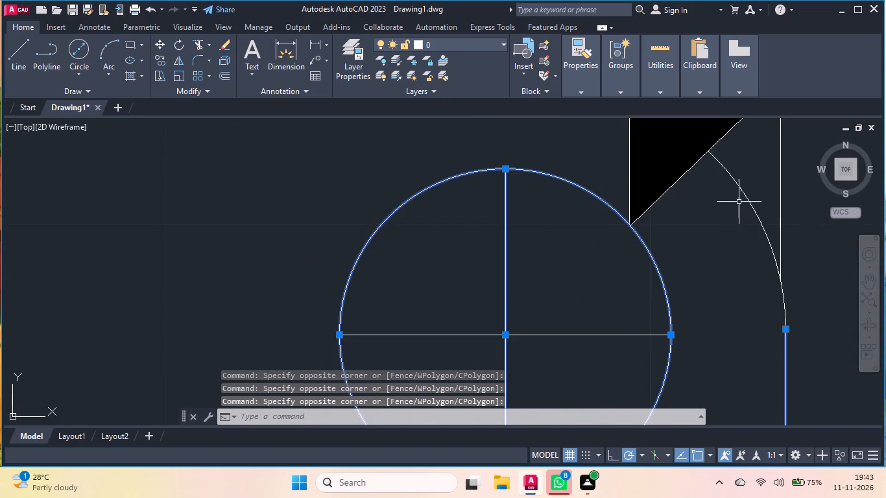
left_click(741, 195)
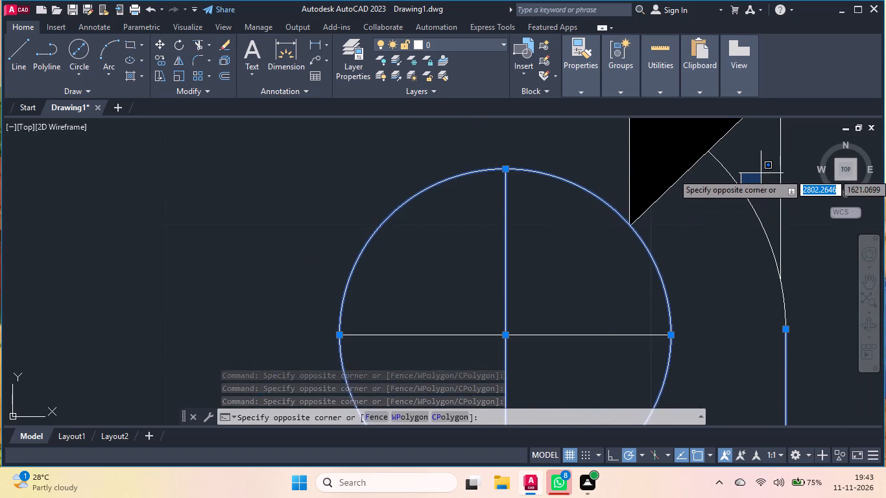
left_click(761, 173)
left_click(762, 160)
left_click(734, 213)
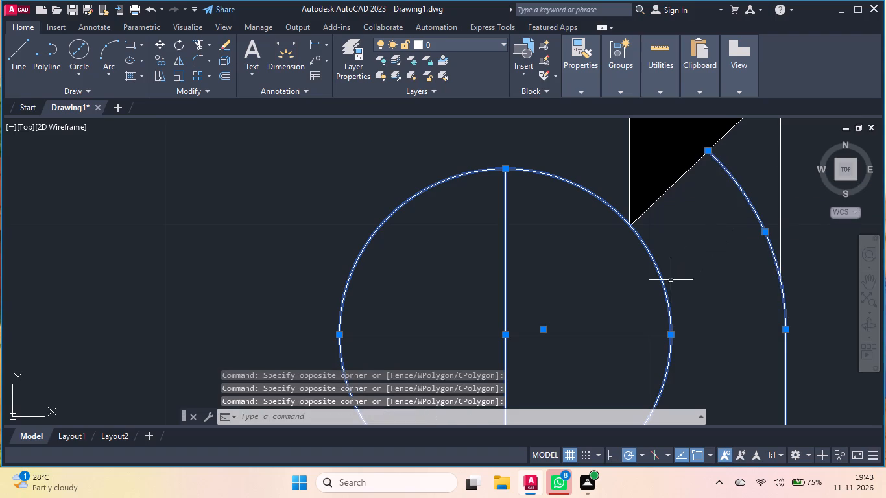
double_click(631, 293)
double_click(418, 349)
scroll(450, 318, "down", 3)
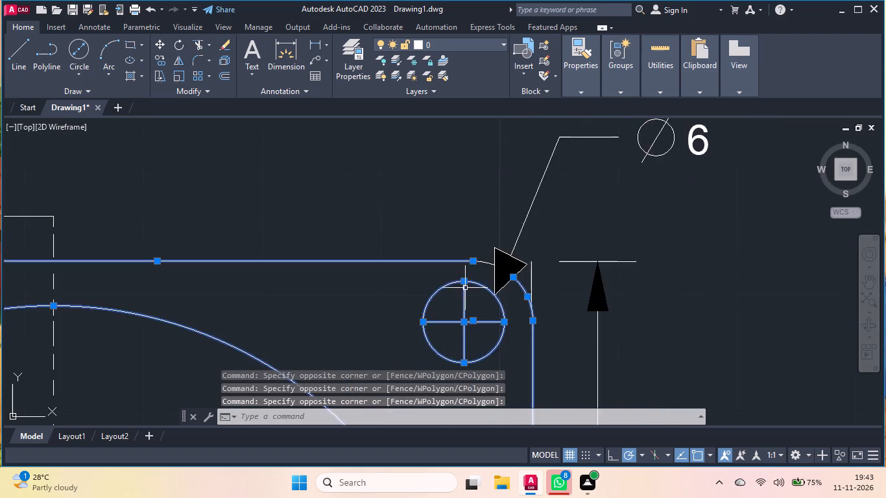
scroll(465, 280, "up", 3)
left_click(510, 209)
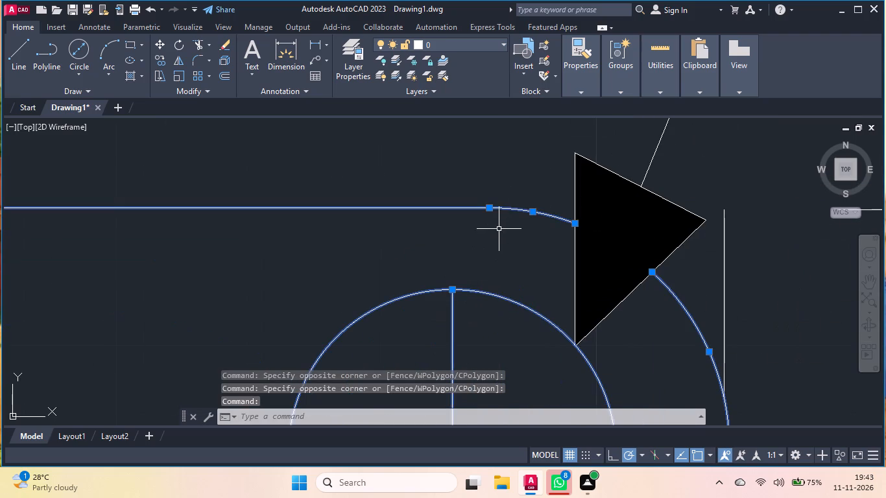
scroll(494, 233, "down", 7)
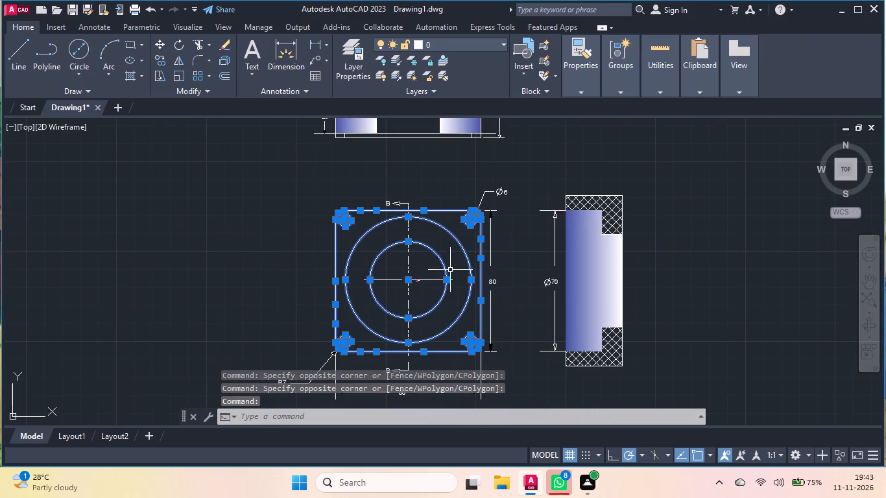
double_click(160, 57)
left_click(389, 309)
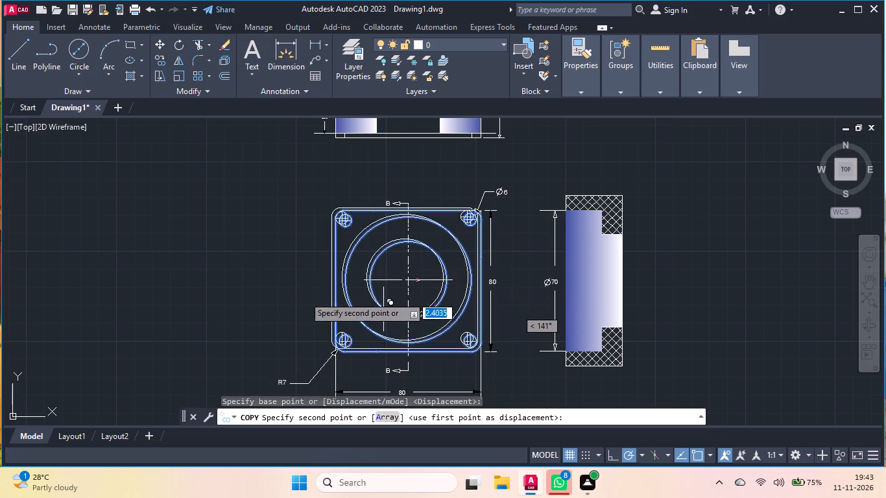
scroll(243, 296, "down", 3)
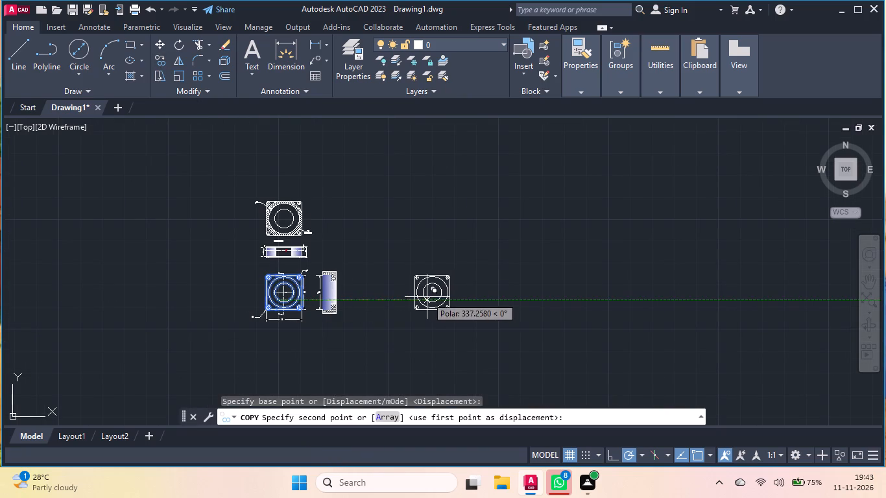
left_click(427, 297)
right_click(426, 297)
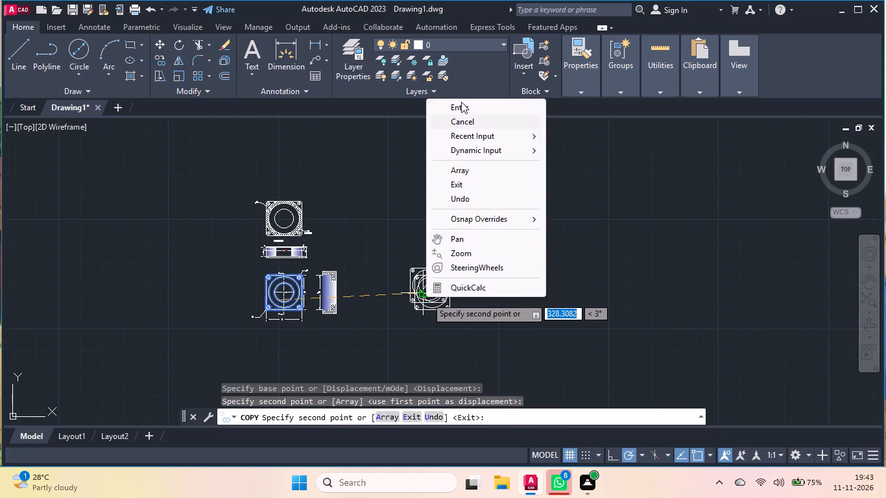
left_click(461, 102)
Close the gap in the copied plate's upper-right rounded corner with a three-point arc and trim the arc's overhanging end.
scroll(443, 282, "up", 4)
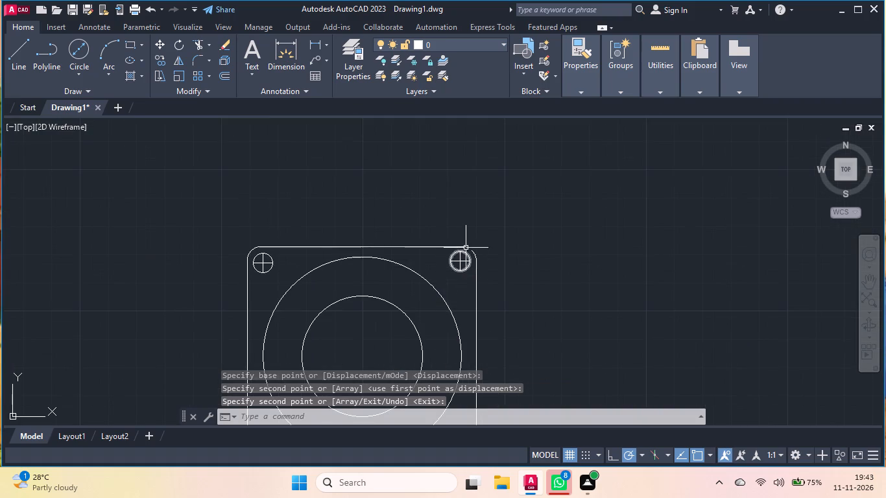
scroll(466, 247, "up", 4)
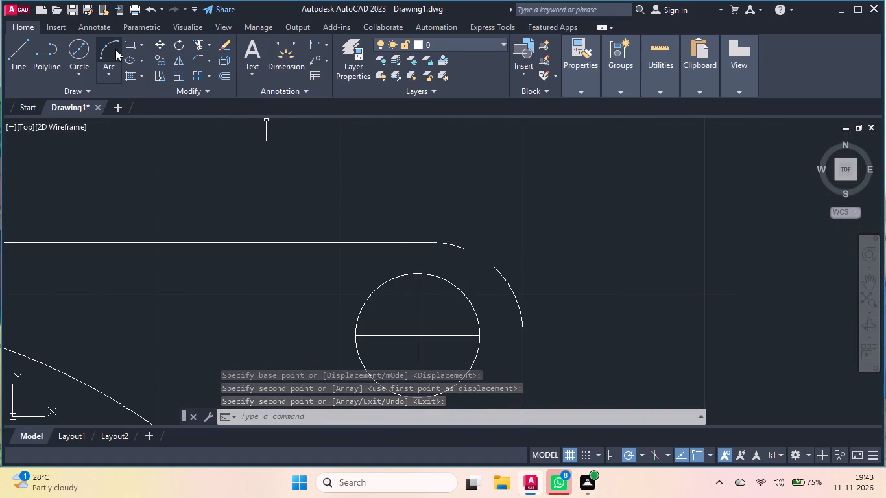
double_click(108, 47)
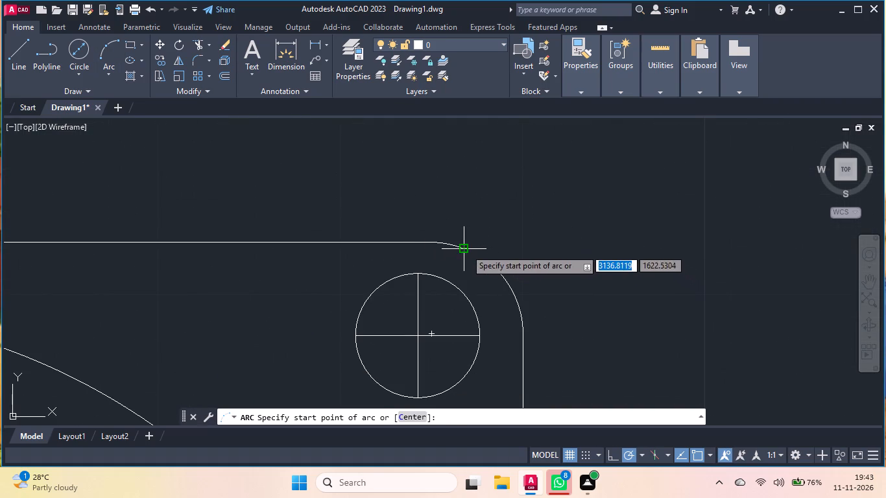
left_click(466, 249)
left_click(492, 267)
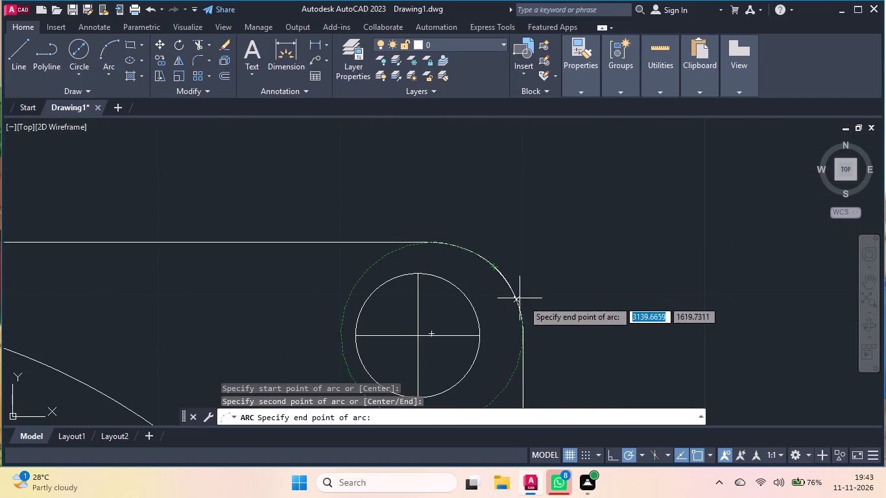
double_click(534, 327)
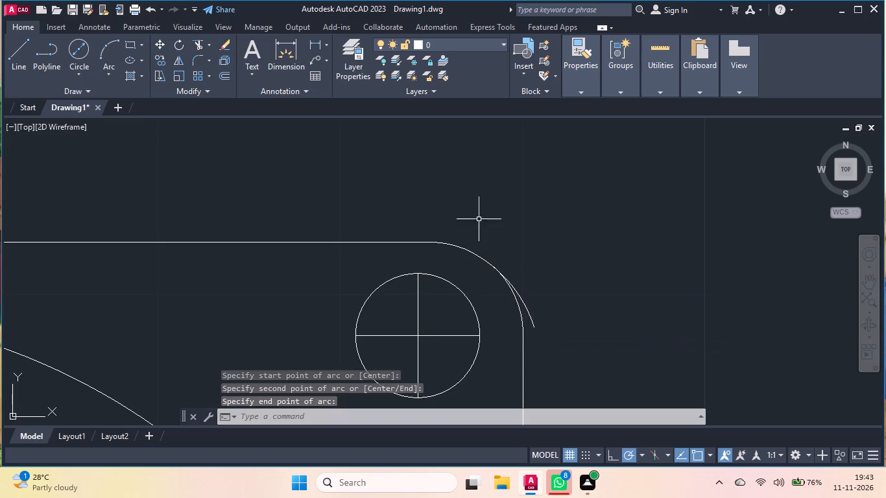
double_click(197, 44)
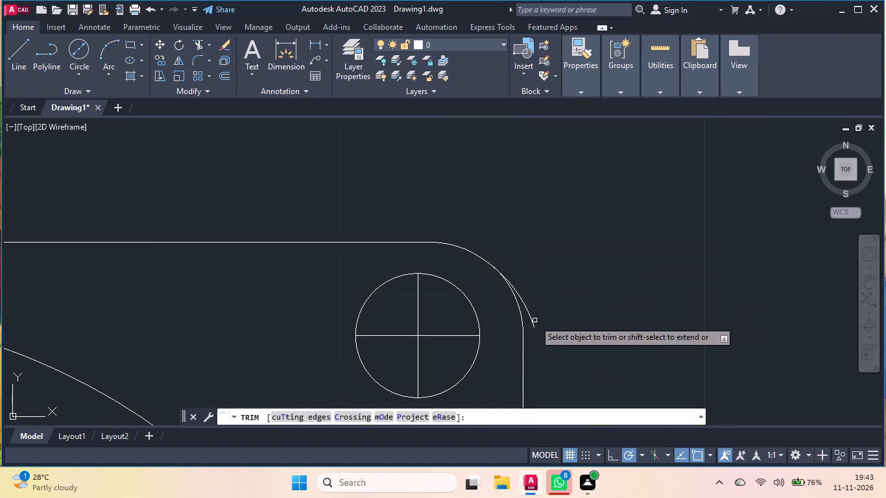
double_click(532, 322)
Copy the horizontal centre line of the copied plate's upper-left hole to the centres of its lower-left and lower-right holes.
scroll(538, 243, "down", 5)
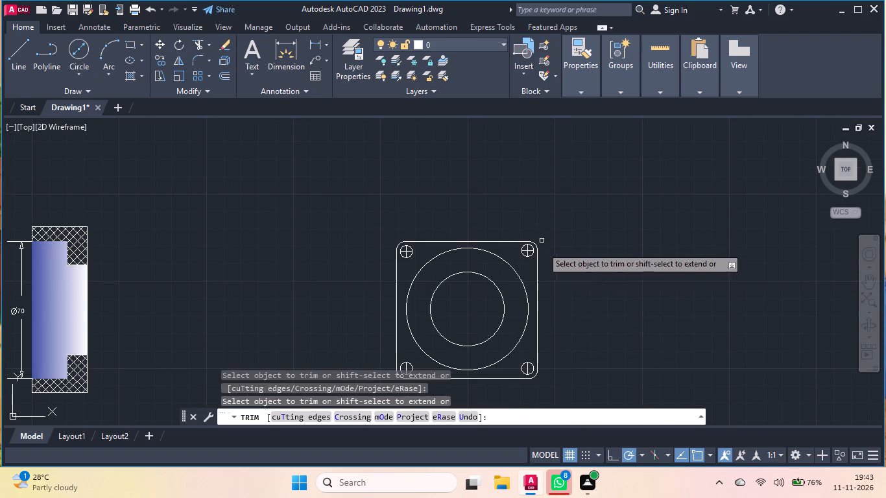
scroll(512, 328, "down", 1)
scroll(473, 359, "up", 2)
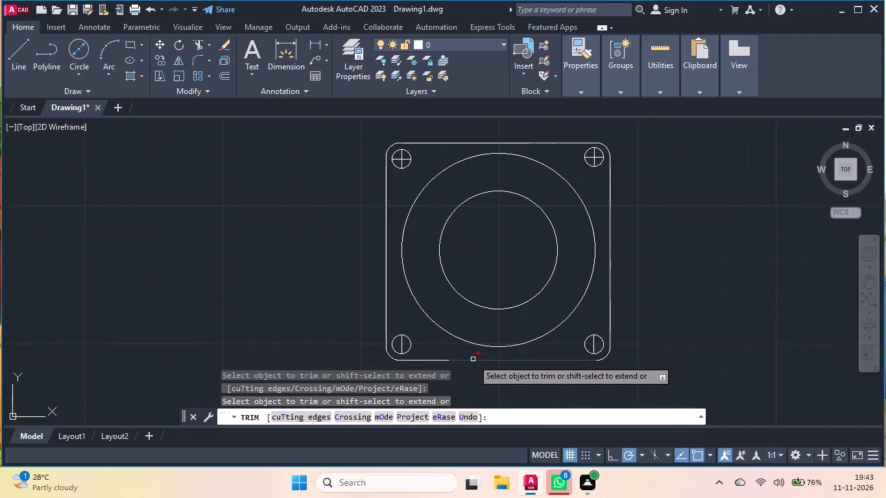
scroll(457, 373, "up", 1)
scroll(366, 308, "down", 1)
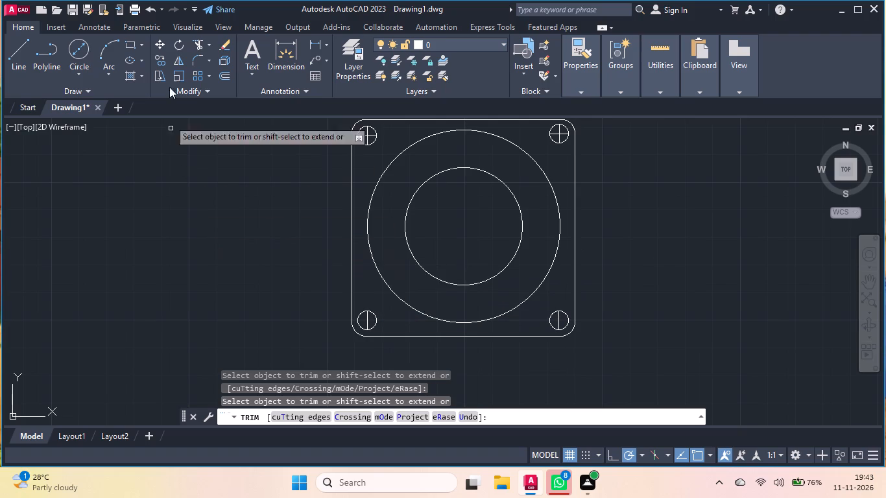
left_click(159, 54)
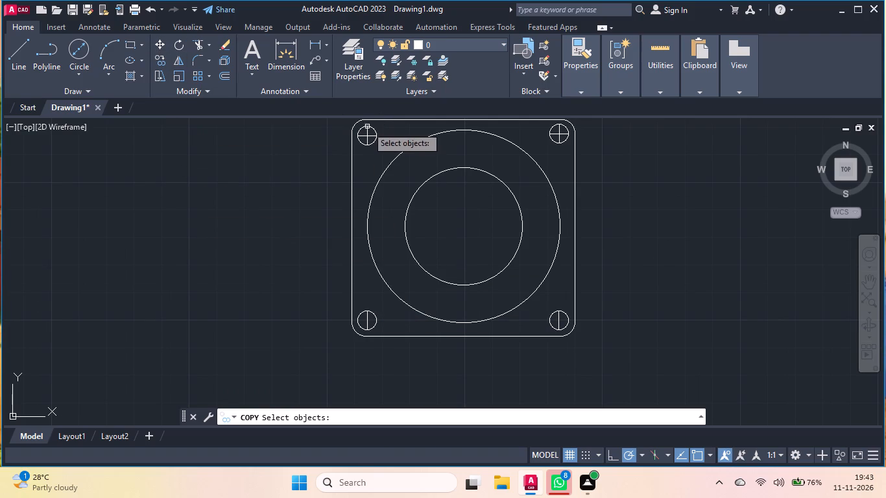
left_click(370, 135)
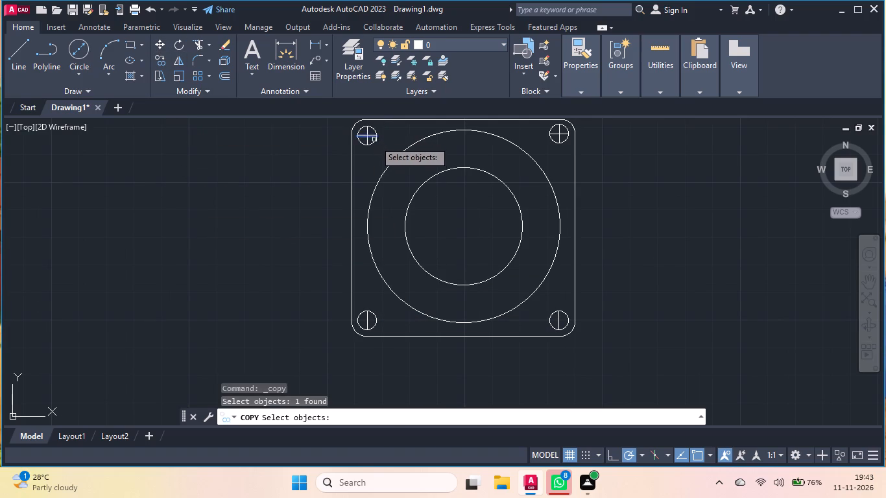
right_click(377, 147)
scroll(366, 136, "up", 4)
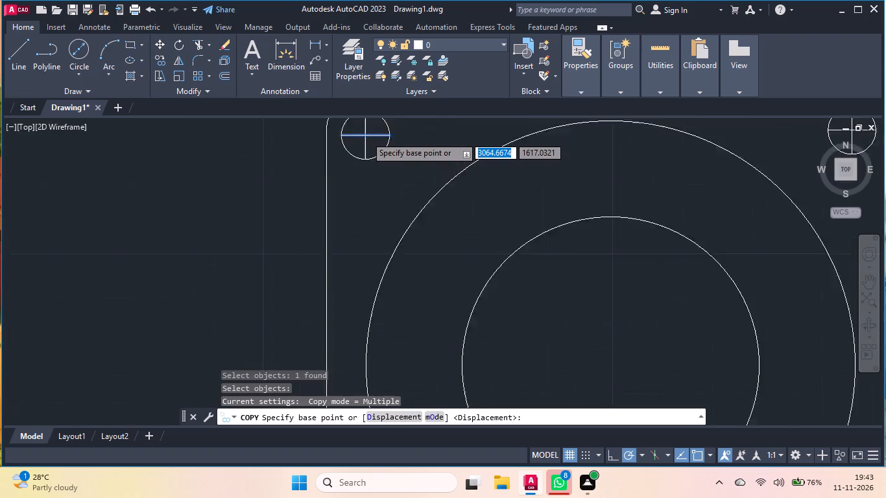
left_click(357, 136)
scroll(369, 178, "down", 3)
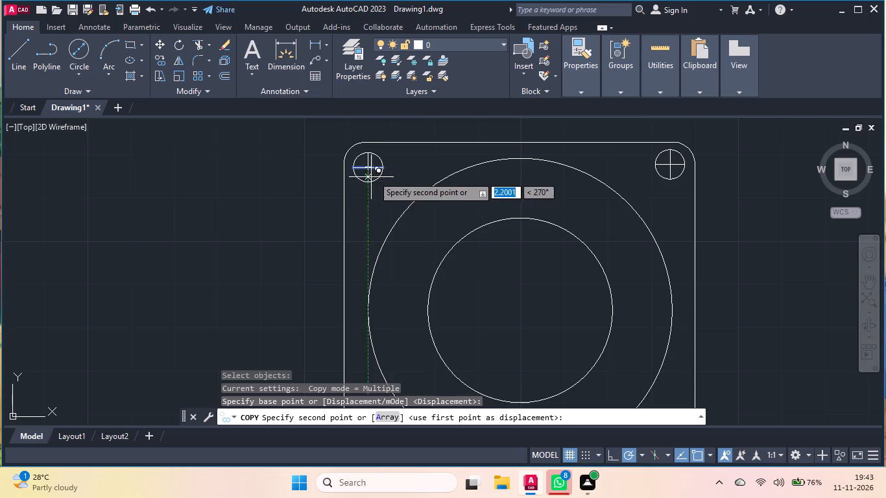
scroll(370, 211, "down", 3)
scroll(359, 278, "up", 5)
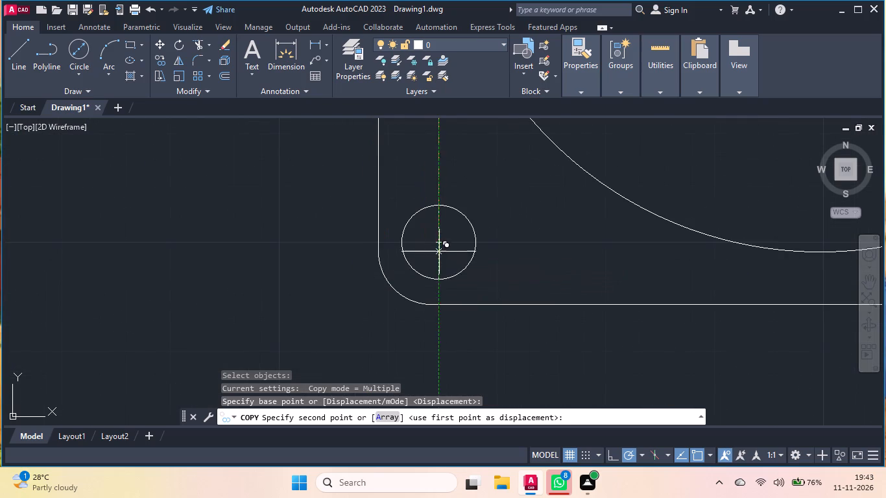
left_click(437, 244)
scroll(289, 246, "down", 3)
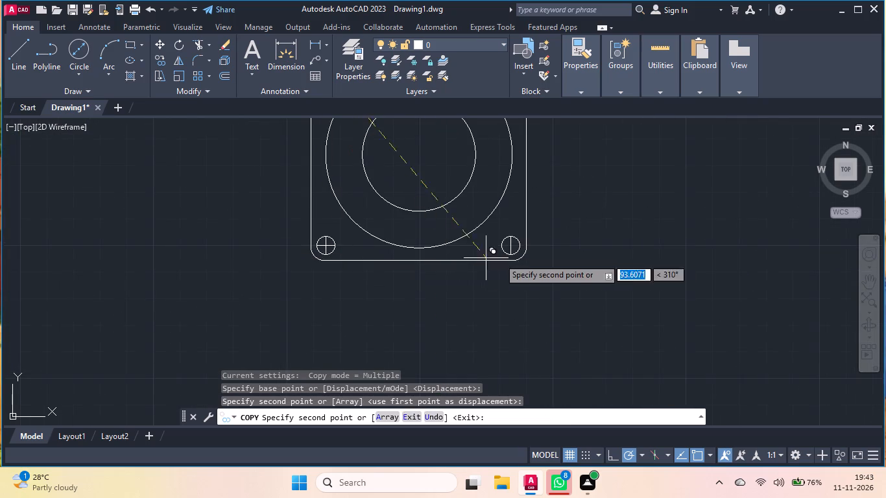
scroll(528, 255, "up", 5)
scroll(389, 179, "down", 2)
scroll(365, 165, "up", 3)
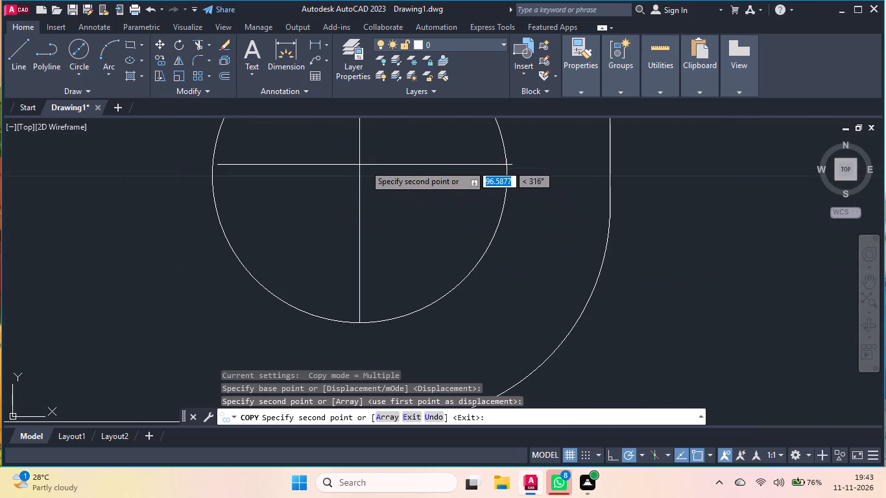
left_click(358, 172)
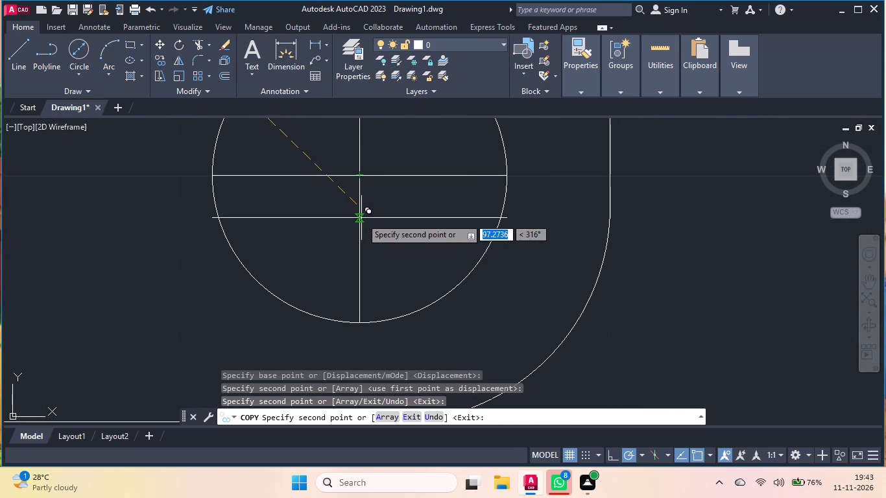
right_click(361, 218)
left_click(376, 220)
Draw two equal short horizontal extension lines just right of the side section view, level with the narrow bore's upper and lower edges.
scroll(394, 250, "down", 4)
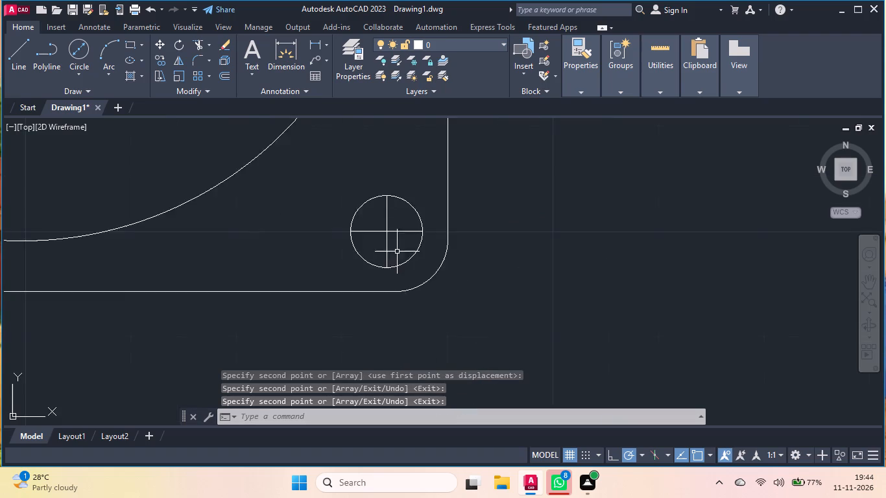
scroll(466, 276, "down", 2)
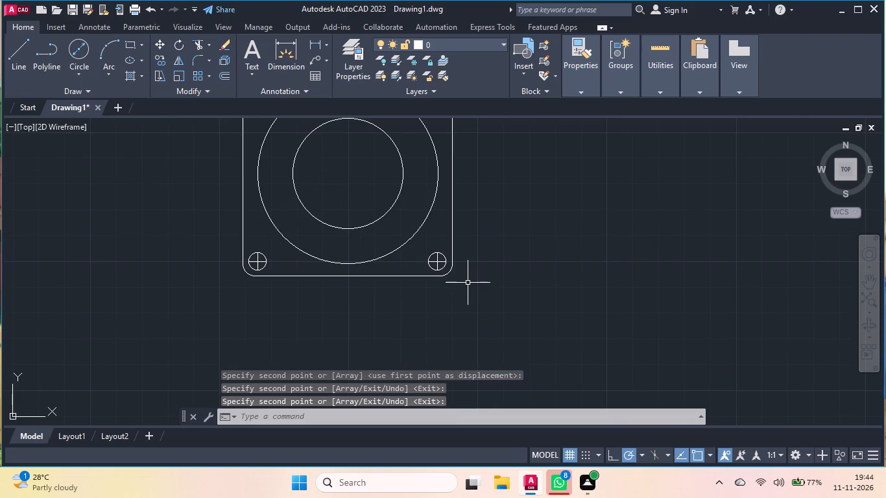
scroll(465, 285, "down", 2)
scroll(134, 217, "up", 2)
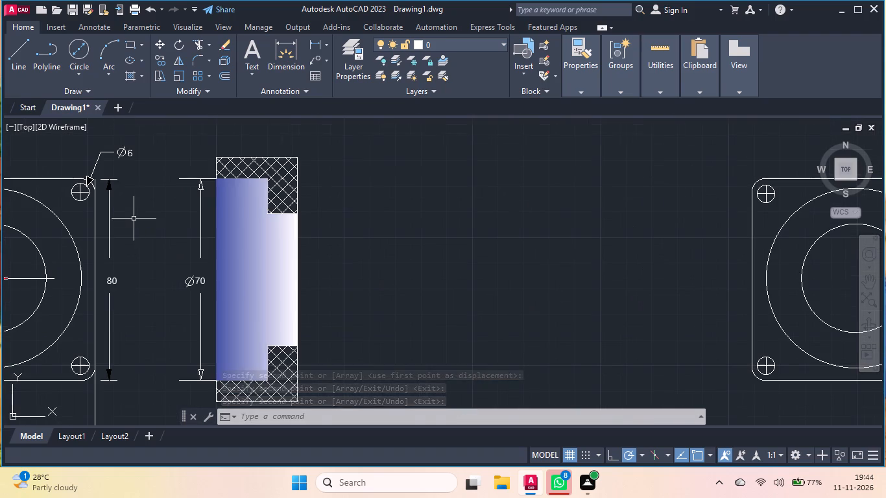
left_click(18, 55)
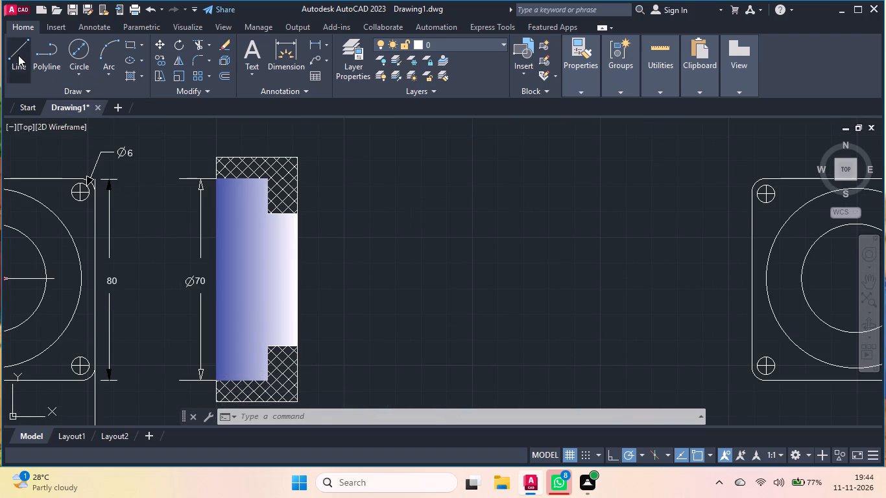
left_click(311, 212)
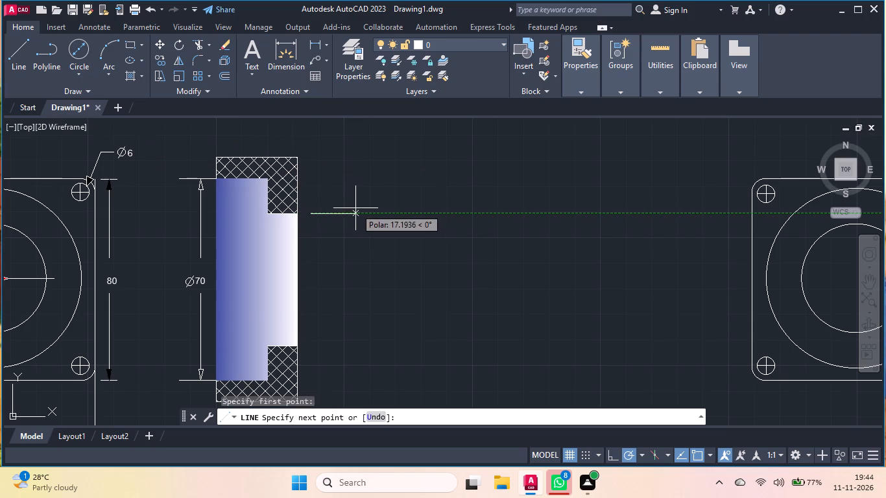
left_click(359, 212)
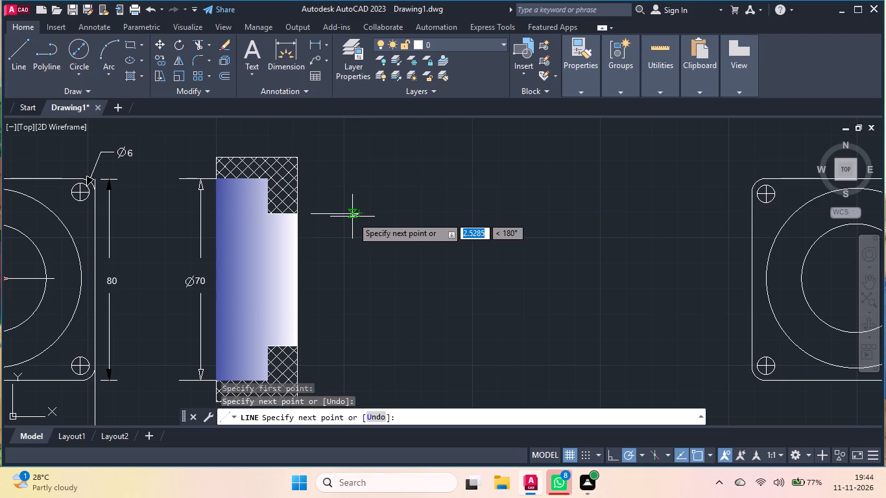
key("Return")
key("Return")
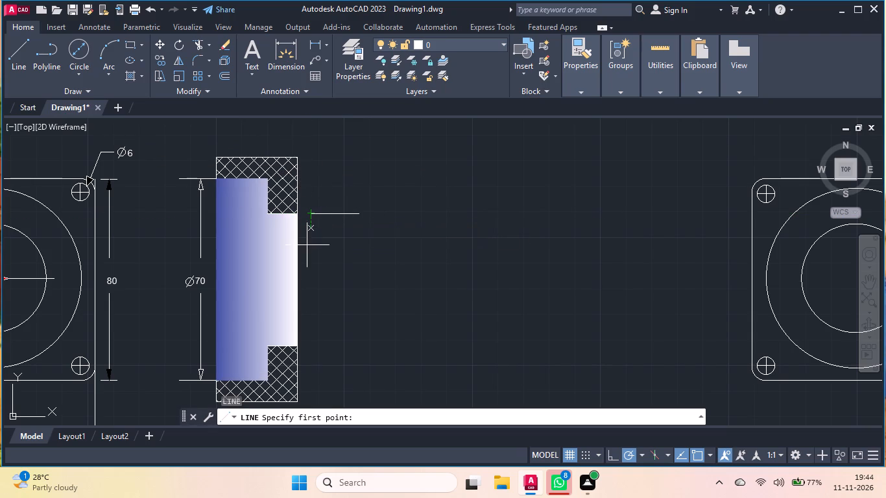
left_click(313, 346)
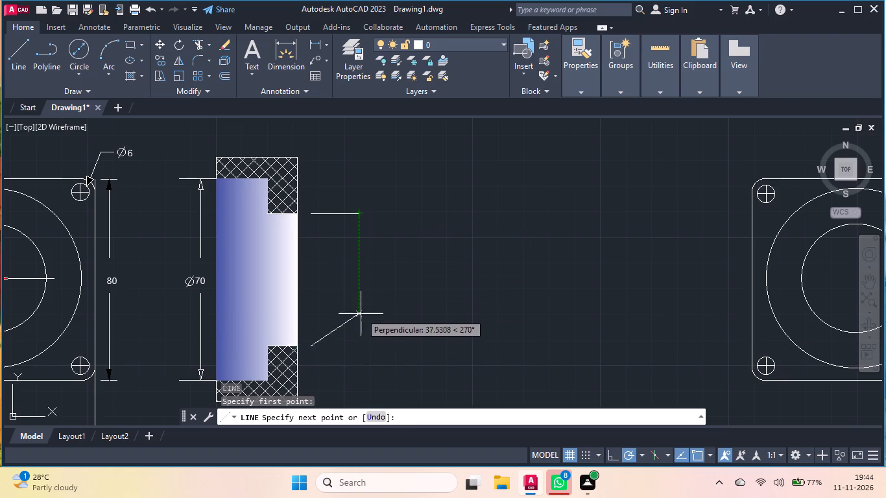
left_click(360, 344)
key("Return")
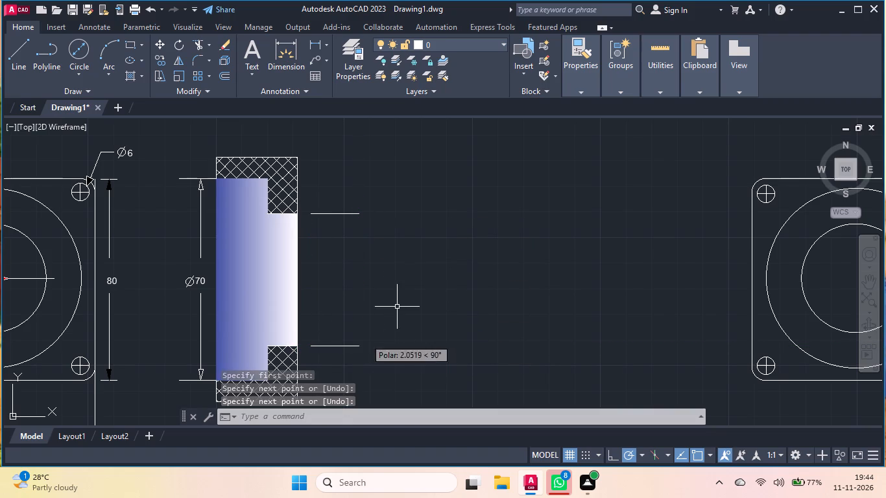
Draw a vertical dimension line between the two new extension lines as two segments, leaving a gap in the middle for text.
key("Return")
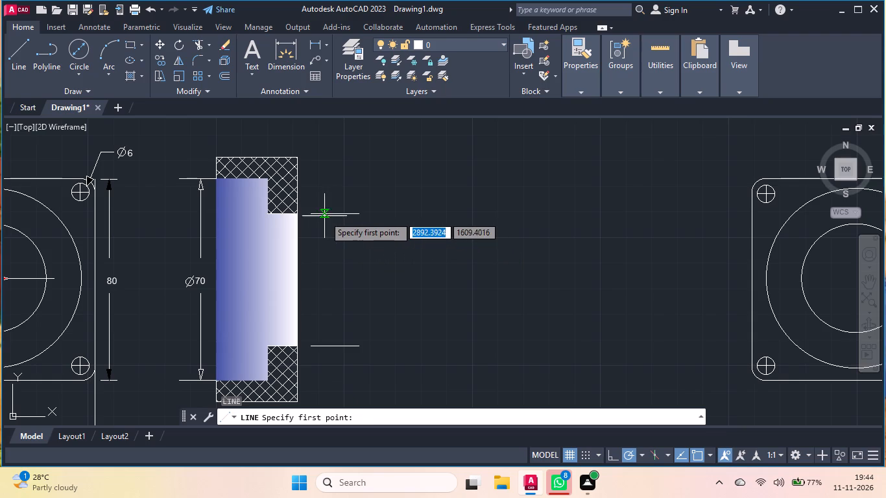
left_click(336, 216)
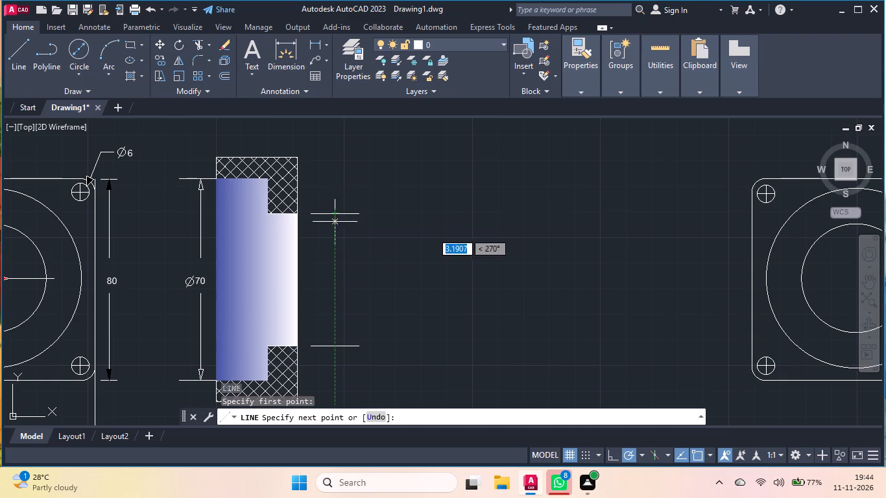
left_click(335, 267)
key("Return")
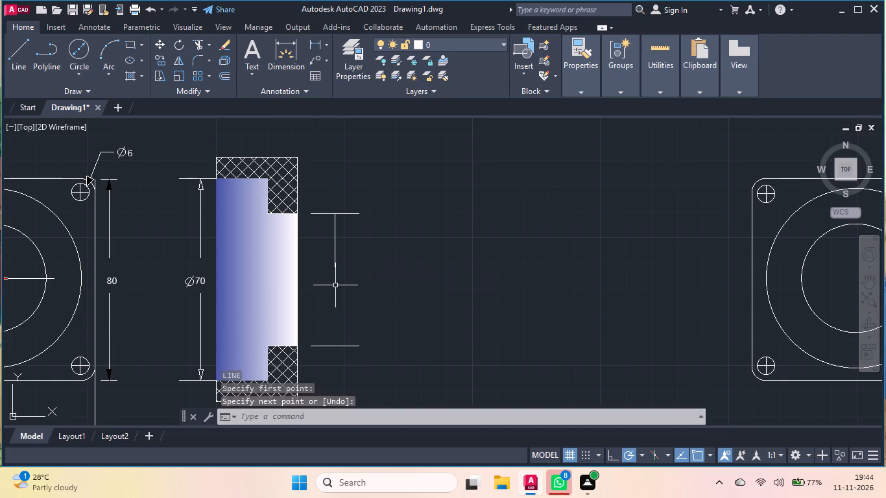
key("Return")
double_click(335, 301)
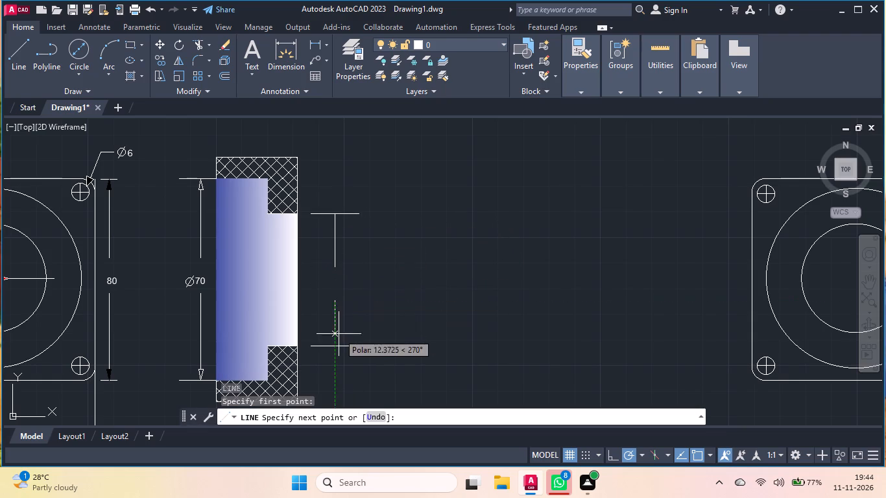
left_click(335, 347)
key("Return")
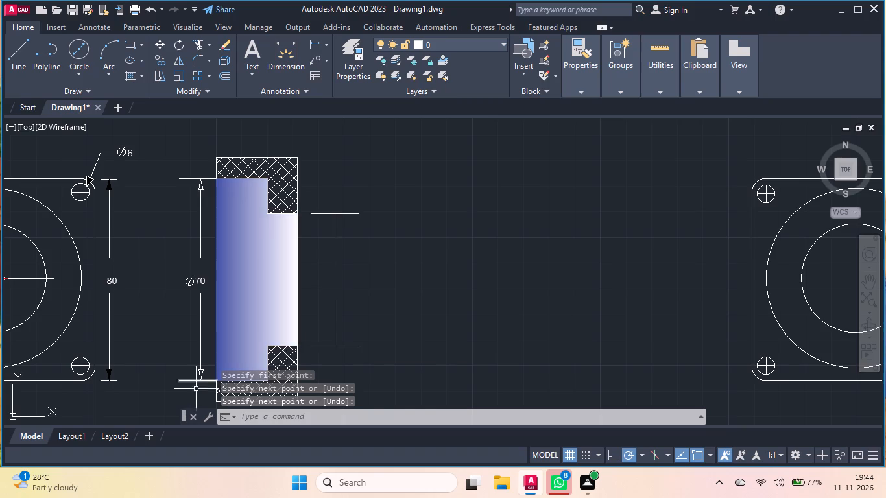
Copy the two slanted sides of the Ø70 dimension's lower arrowhead to the lower end of the new dimension line.
scroll(185, 390, "up", 2)
double_click(237, 342)
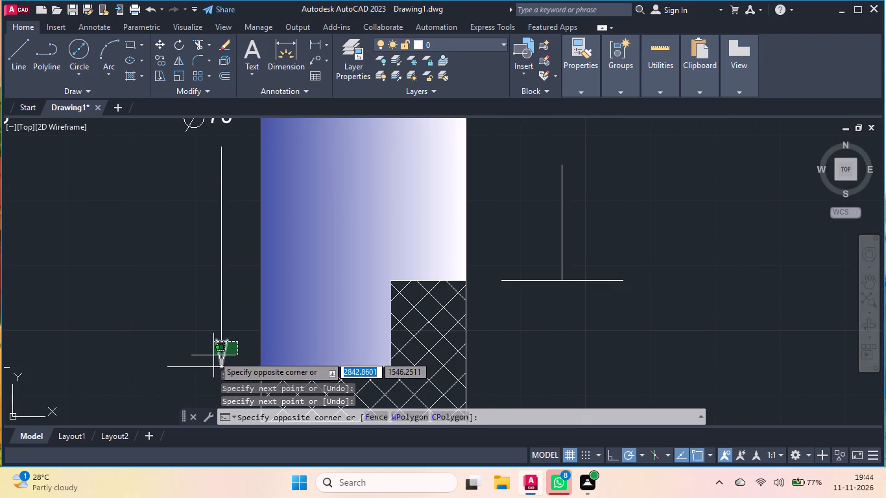
left_click(213, 355)
type("co")
key("Return")
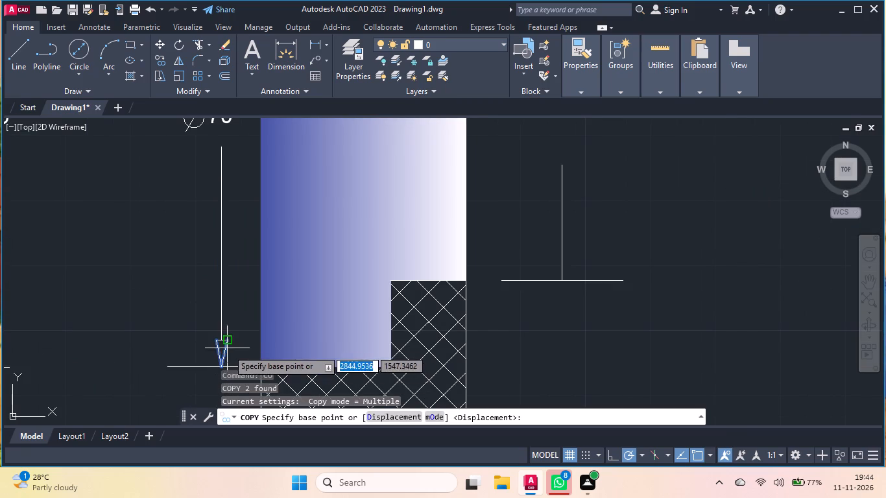
left_click(220, 365)
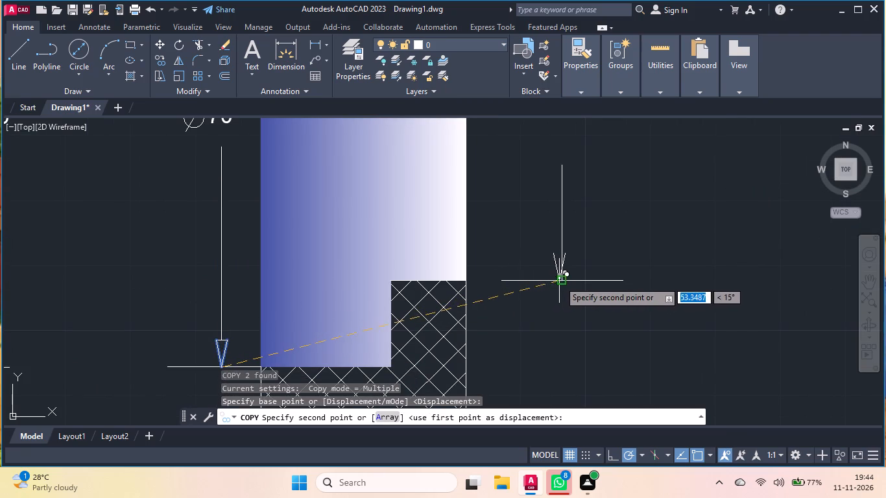
left_click(560, 281)
key("Return")
Close the copied arrowhead with a horizontal line across its open end and trim the dimension line inside it.
scroll(558, 265, "up", 4)
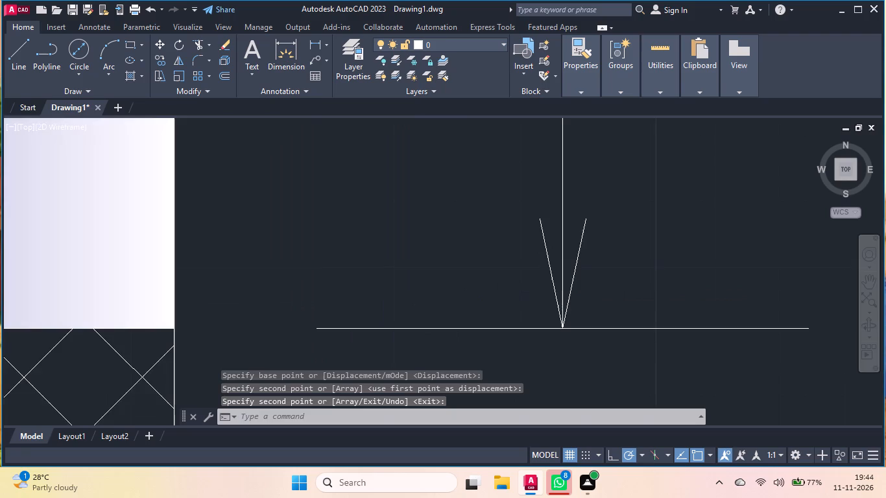
key("l")
key("Return")
left_click(527, 193)
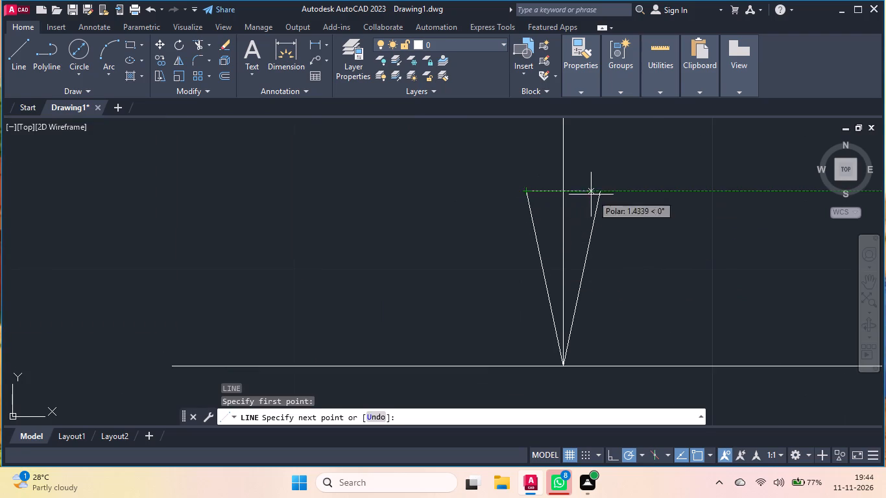
left_click(596, 195)
key("Return")
type("tr")
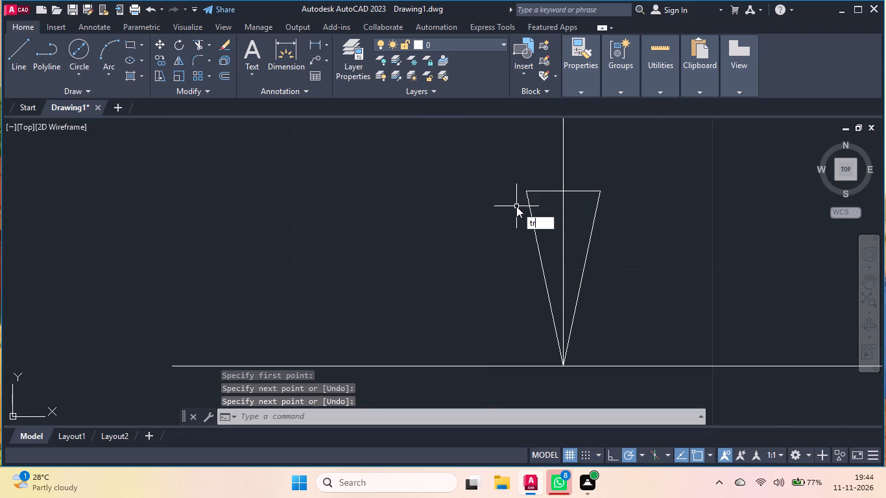
key("Return")
left_click(565, 211)
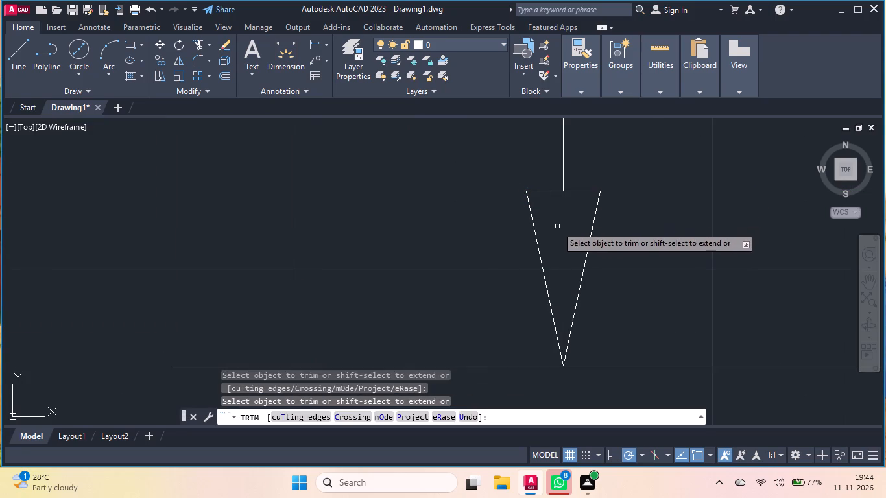
scroll(557, 228, "down", 5)
key("Return")
Copy the Ø70 dimension's complete upper arrowhead to the upper end of the narrow bore's new dimension line.
scroll(290, 224, "down", 2)
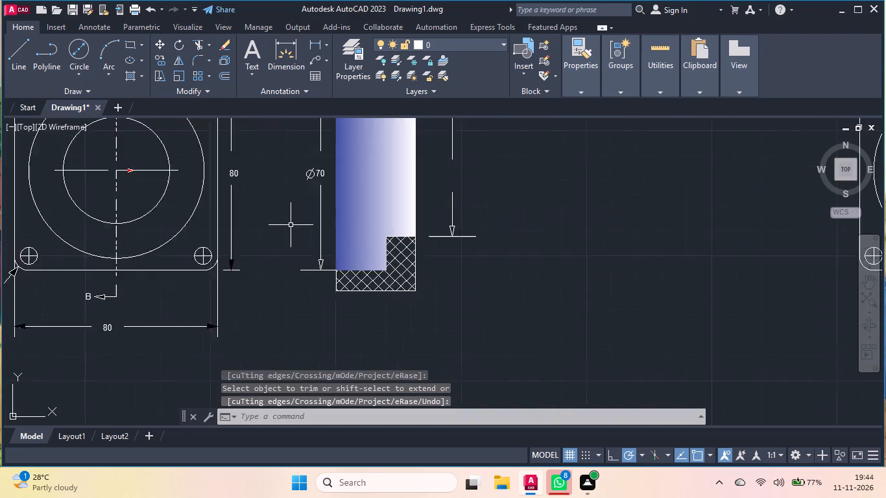
scroll(291, 225, "down", 1)
scroll(302, 163, "up", 5)
double_click(324, 217)
left_click(268, 233)
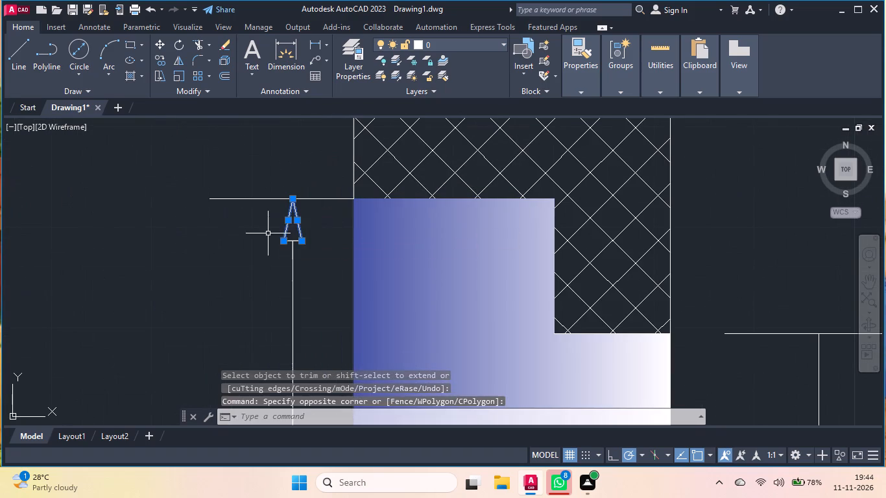
left_click(286, 241)
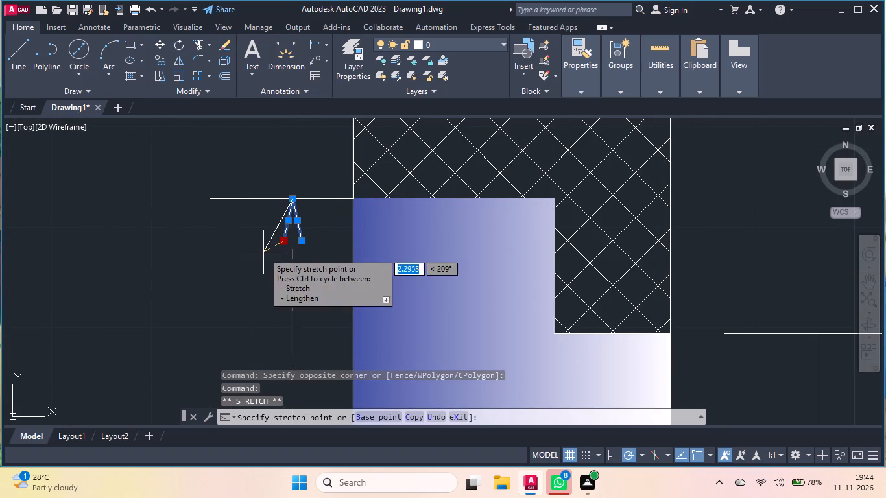
key("Escape")
left_click(294, 241)
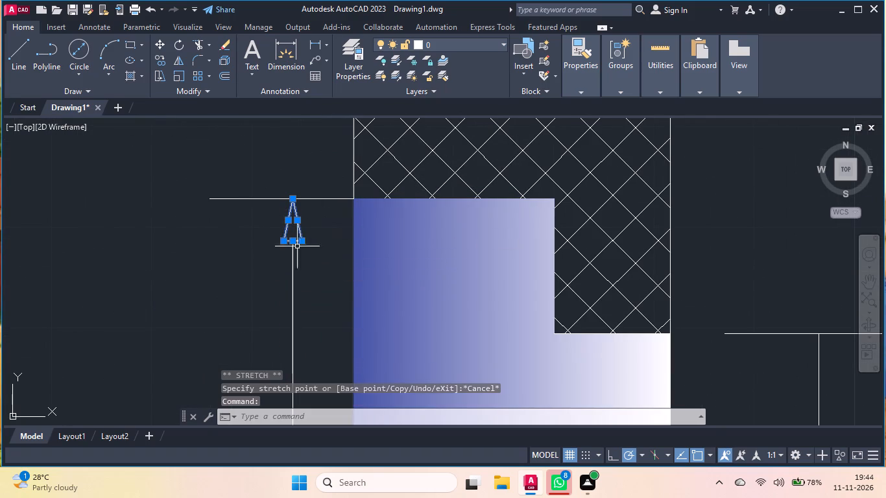
key("c")
key("o")
key("Return")
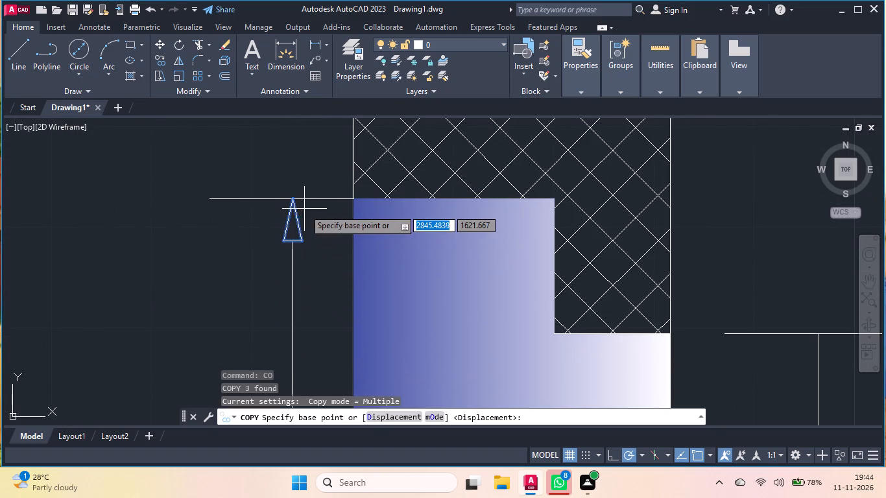
left_click(296, 204)
scroll(270, 232, "down", 2)
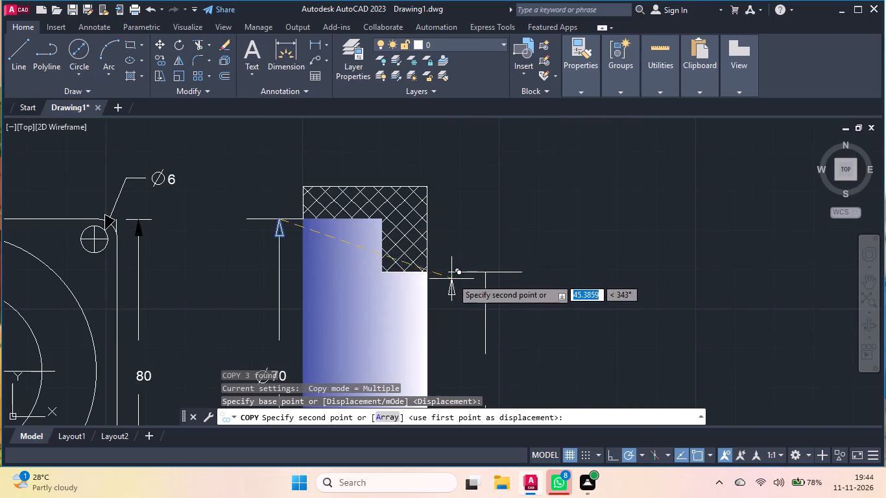
scroll(453, 272, "up", 4)
triple_click(659, 270)
key("Return")
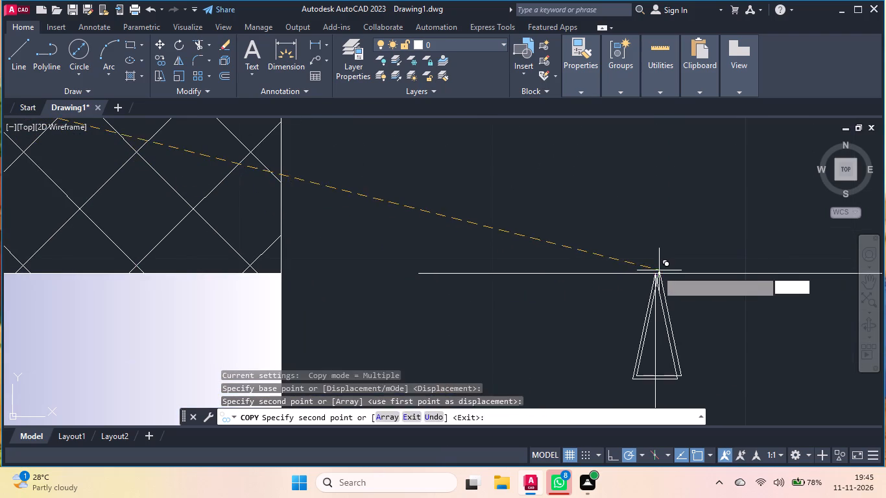
Trim away the piece of dimension line inside the newly copied upper arrowhead.
type("tr")
key("Return")
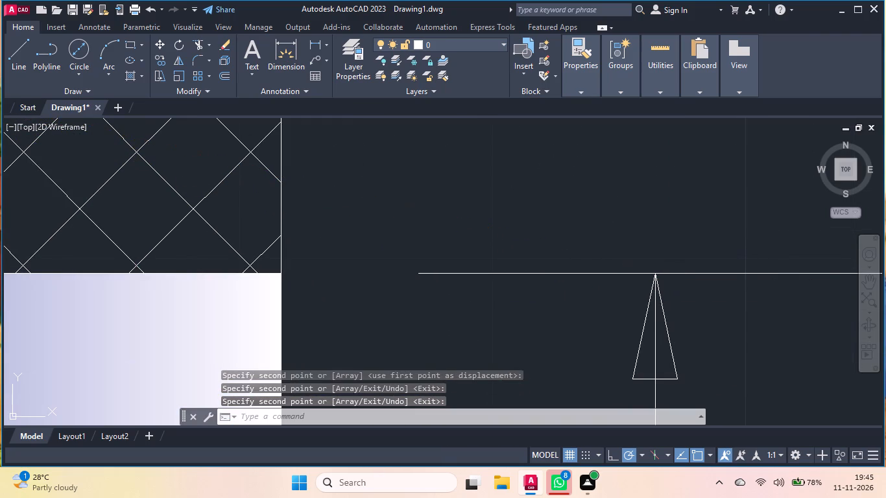
double_click(657, 320)
scroll(556, 216, "down", 1)
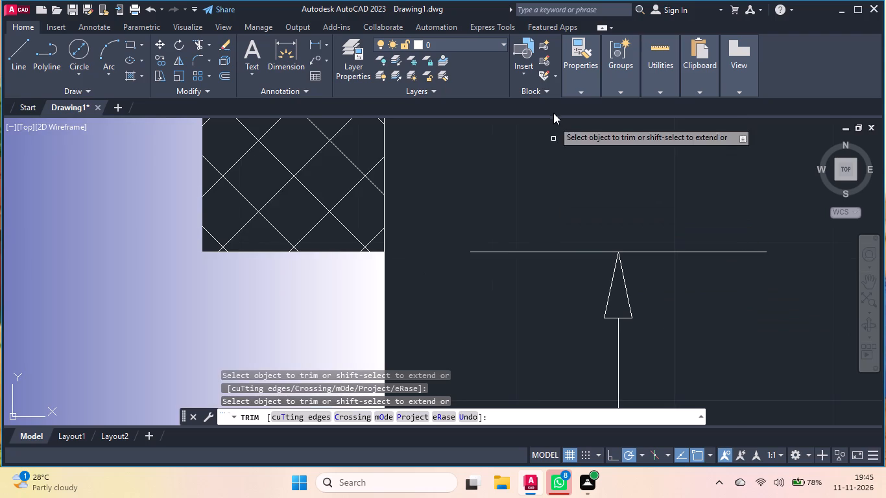
Copy the diameter symbol of the Ø70 dimension into the gap area of the narrow bore's dimension line.
scroll(544, 163, "down", 3)
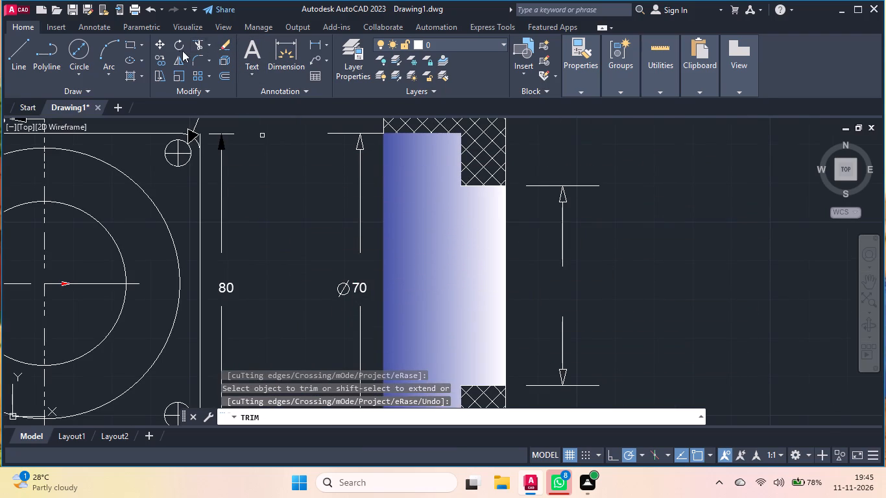
left_click(163, 49)
left_click(160, 54)
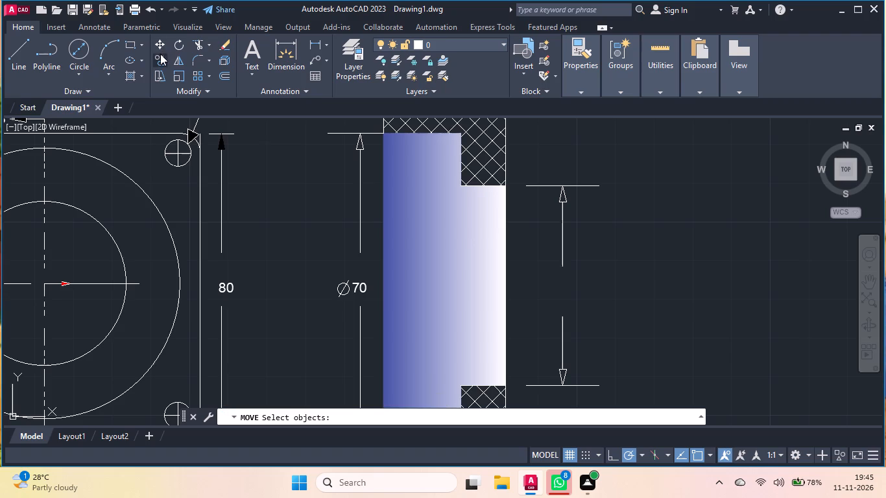
left_click(344, 263)
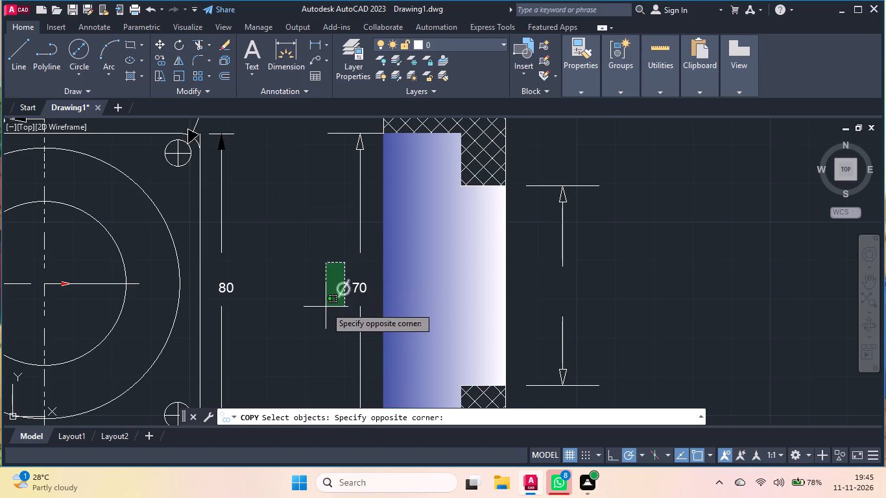
left_click(326, 307)
right_click(279, 201)
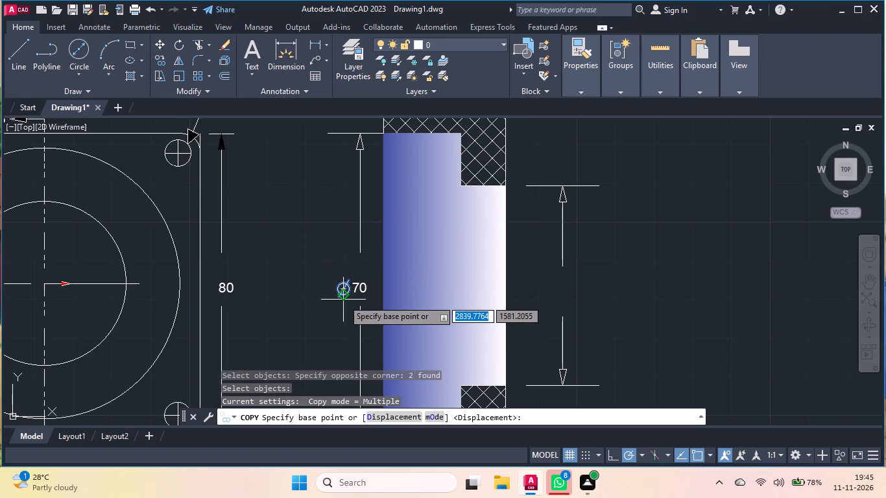
double_click(342, 290)
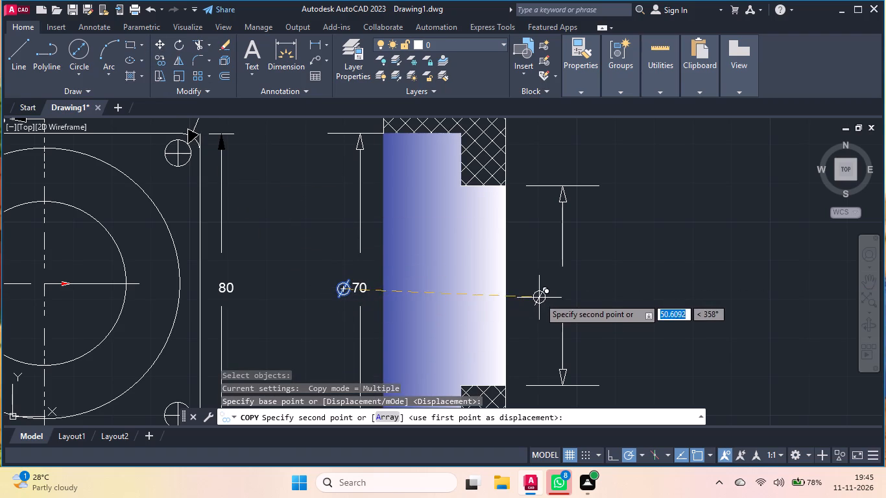
left_click(539, 292)
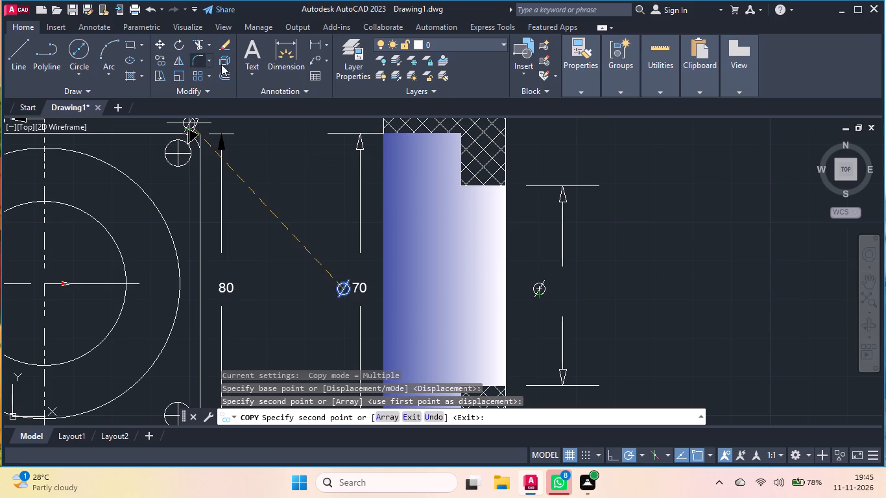
Add the multiline text 50 beside the copied diameter symbol, in the gap of the narrow bore's dimension line.
left_click(252, 54)
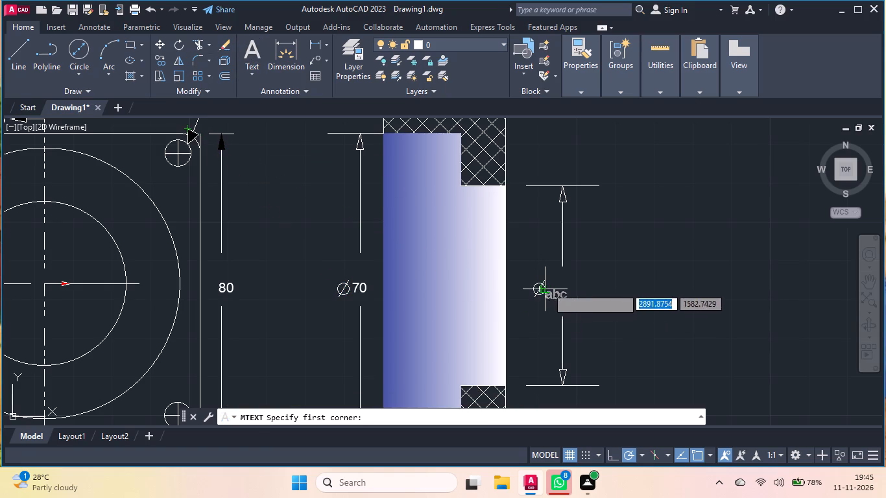
left_click(555, 292)
double_click(630, 288)
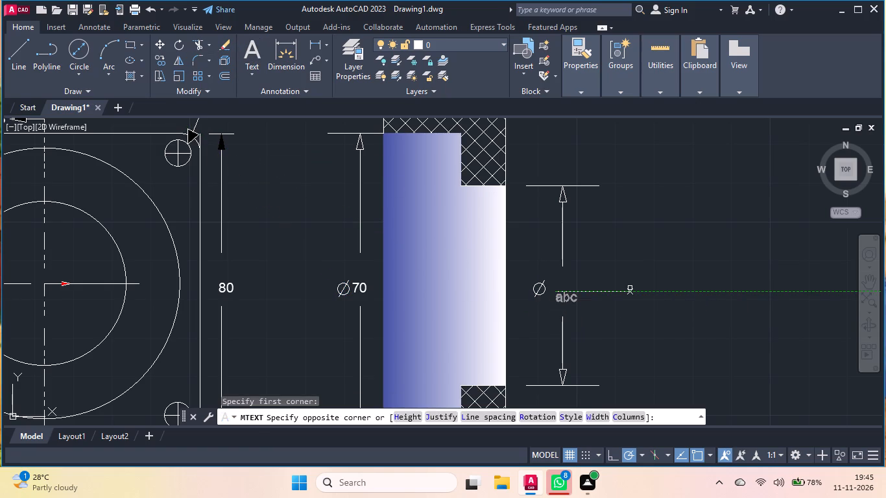
type("50")
double_click(586, 106)
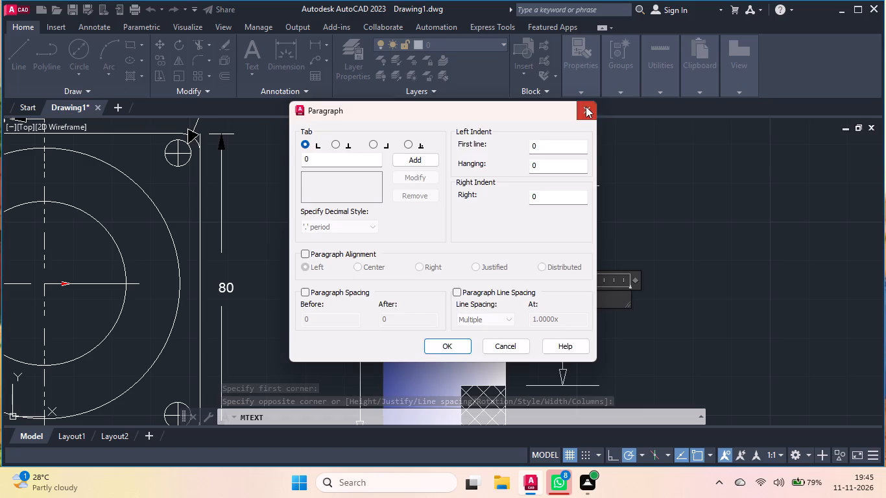
key("5")
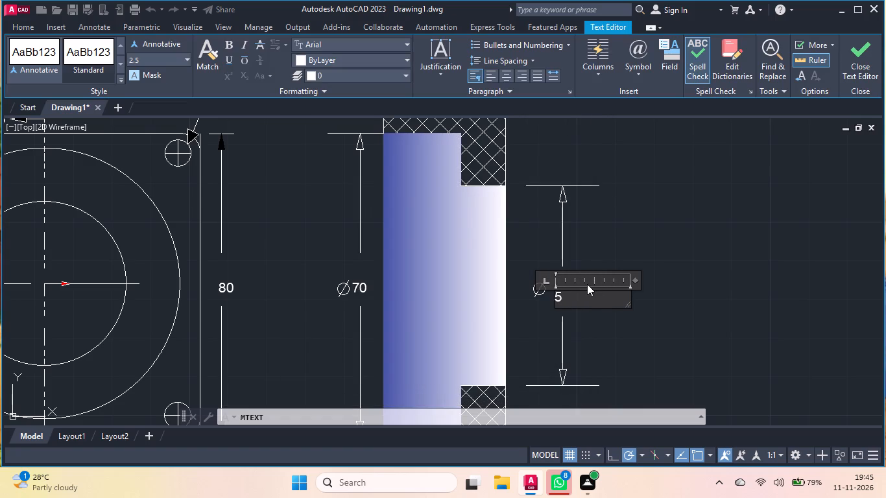
key("0")
left_click(613, 237)
Move the text 50 up so it sits level with its diameter symbol, centred in the dimension line's gap.
scroll(551, 315, "up", 1)
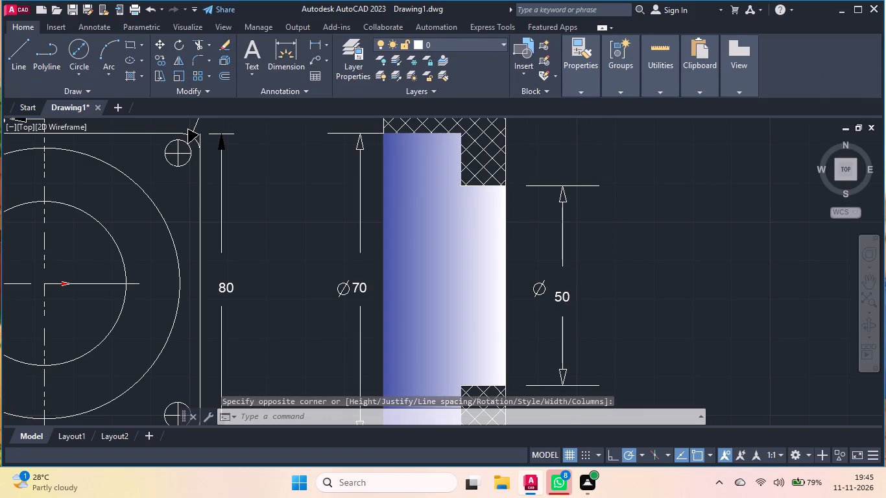
scroll(551, 315, "up", 1)
left_click(628, 246)
left_click(543, 285)
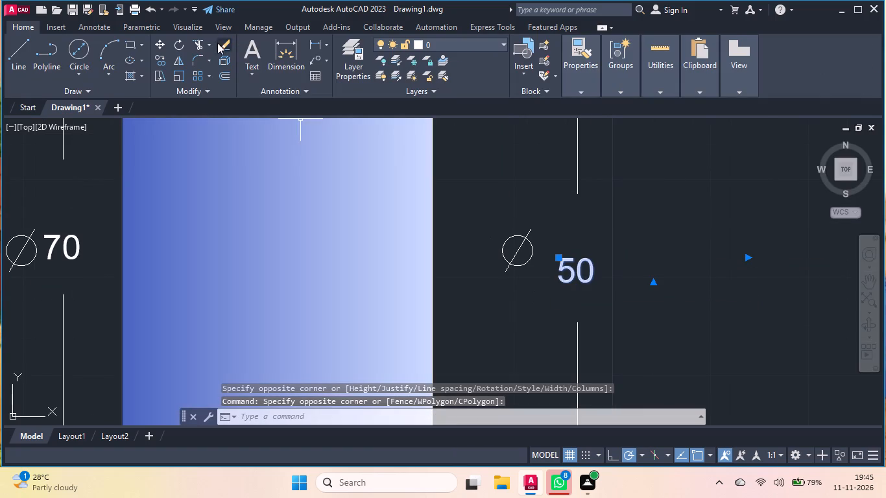
left_click(162, 44)
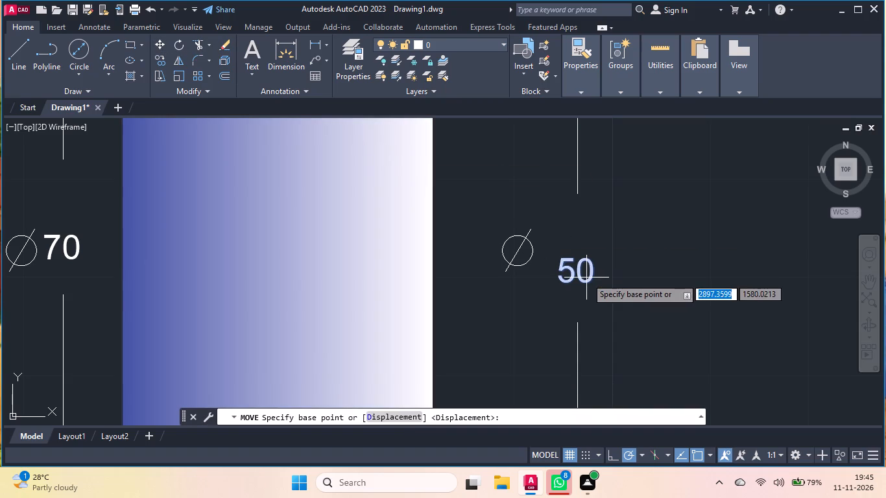
left_click(586, 278)
left_click(580, 250)
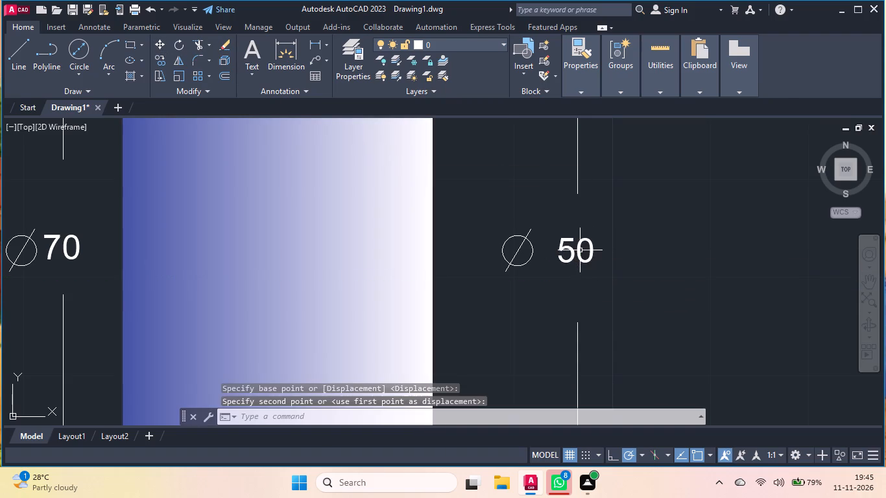
Draw two vertical extension lines above the side section view, from the bore's upper step corner and the upper right outer corner, ending at equal height.
scroll(523, 284, "down", 2)
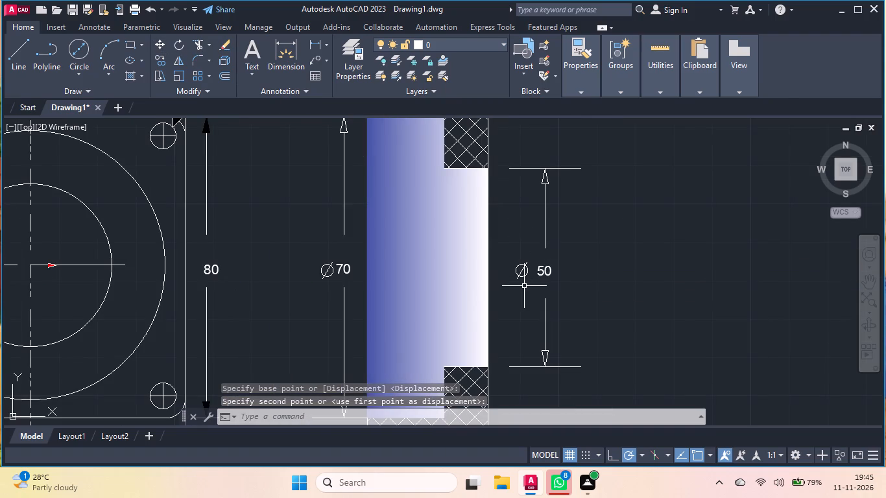
scroll(524, 286, "down", 2)
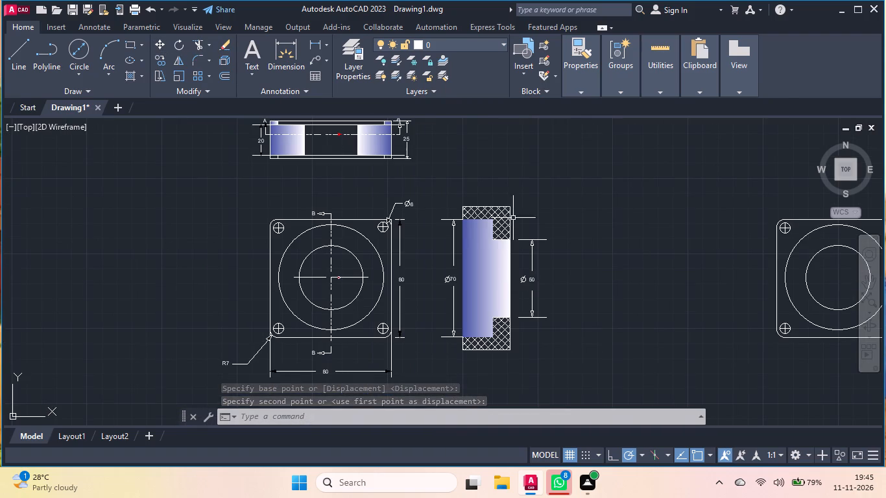
scroll(499, 158, "up", 4)
scroll(496, 158, "down", 2)
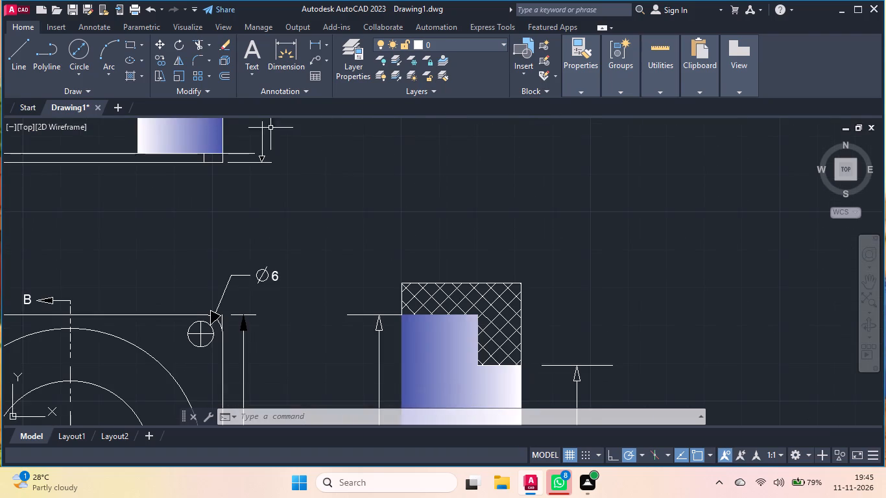
triple_click(19, 56)
left_click(478, 316)
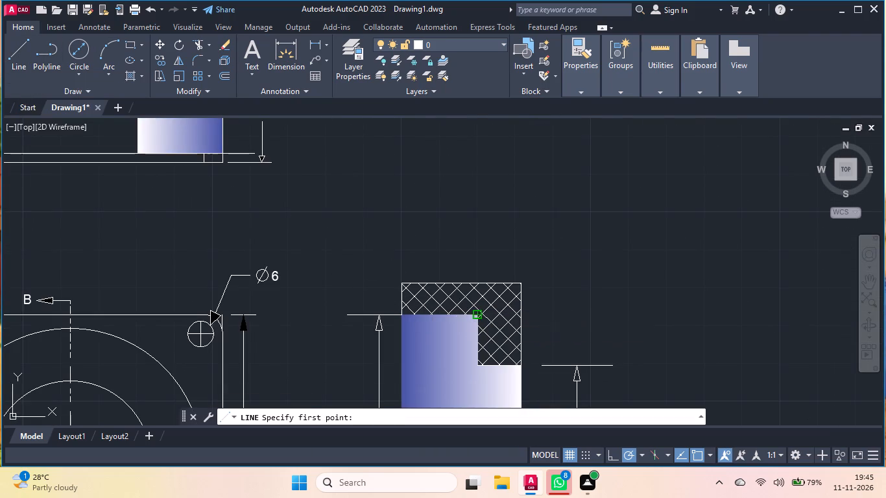
left_click(477, 192)
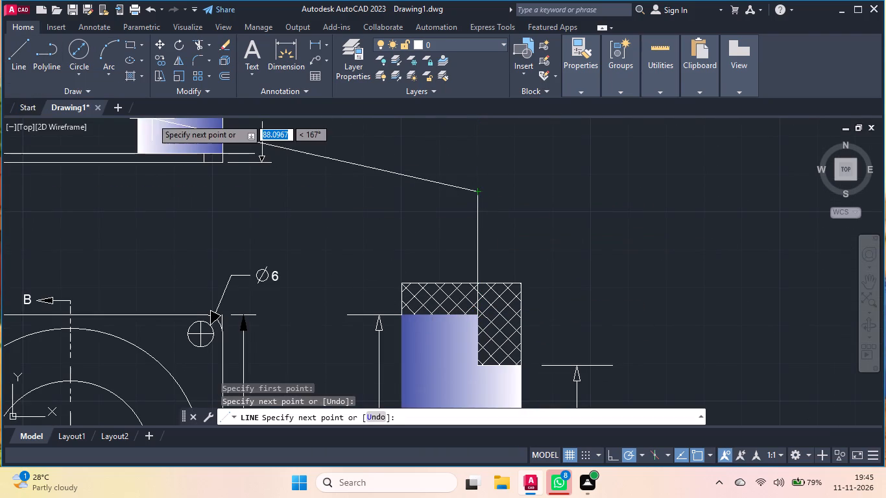
key("space")
key("space")
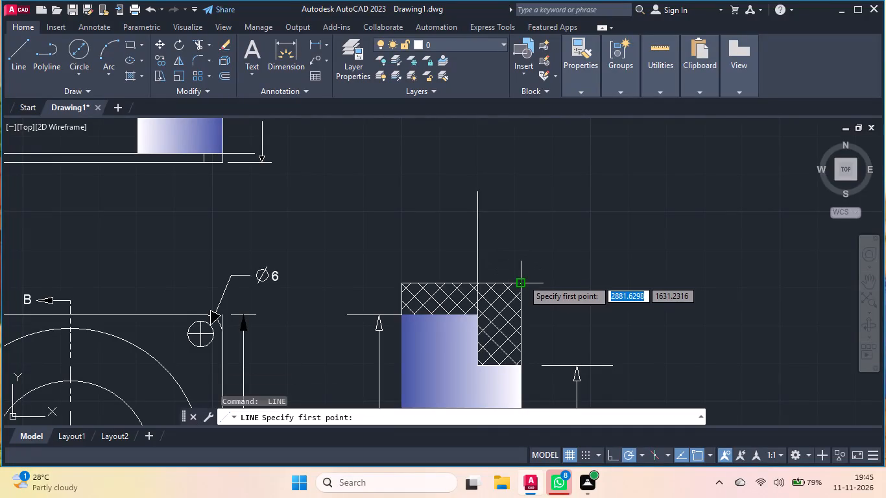
left_click(523, 280)
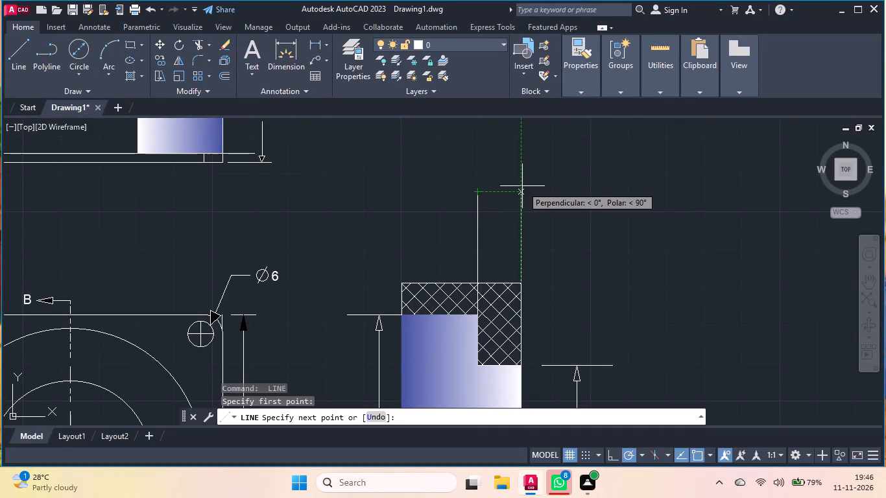
double_click(521, 191)
key("space")
key("space")
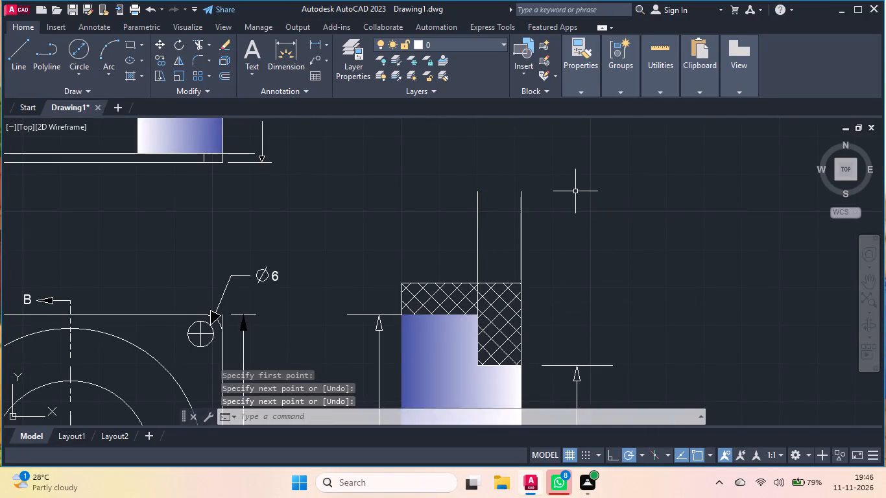
scroll(577, 190, "down", 1)
key("space")
key("space")
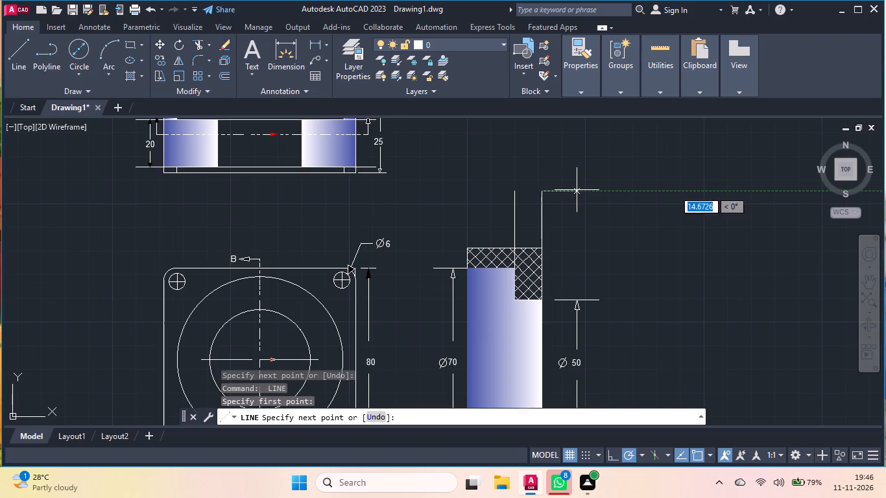
Copy the upper arrow and line segment of the Ø50 dimension into the empty area beside the two new extension lines.
double_click(590, 305)
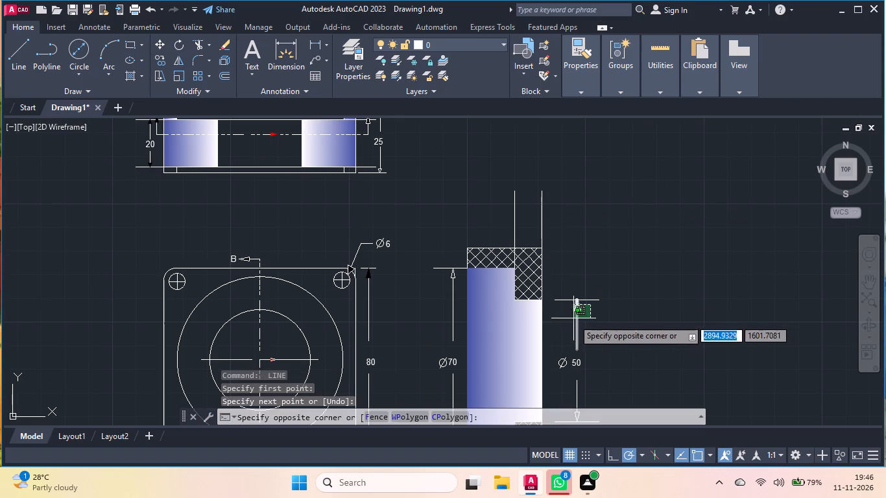
left_click(569, 319)
type("co")
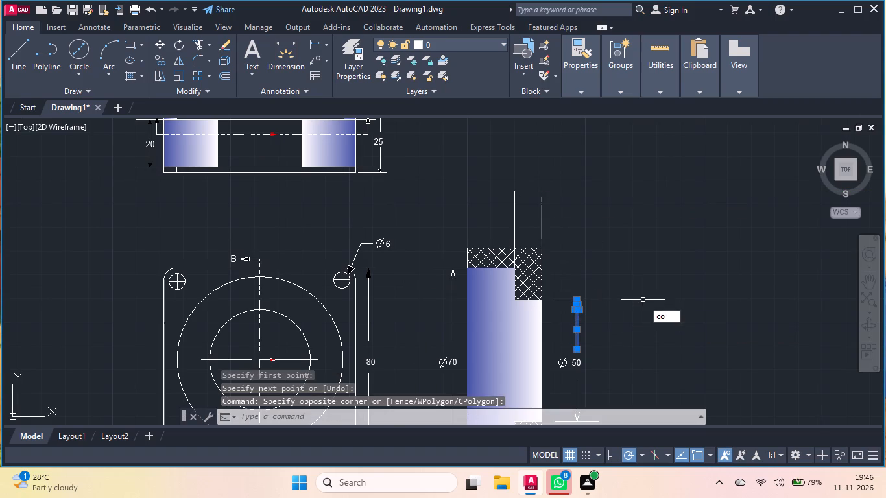
key("Return")
left_click(577, 316)
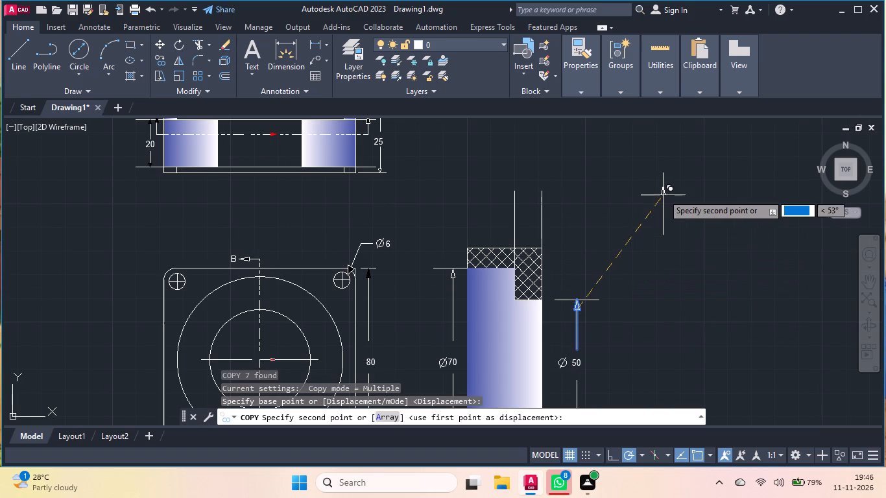
double_click(663, 194)
key("space")
Rotate the copied arrow 90° about its tail end so that it points horizontally left.
left_click(684, 174)
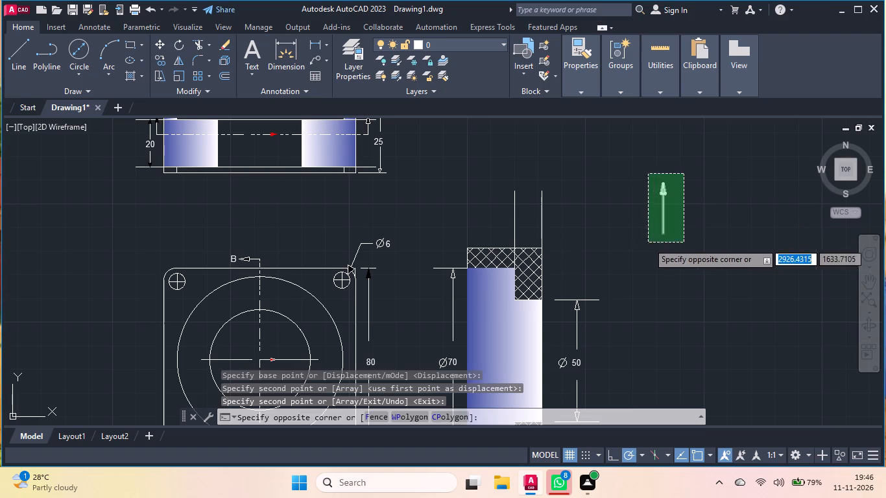
left_click(648, 243)
type("ro")
key("Return")
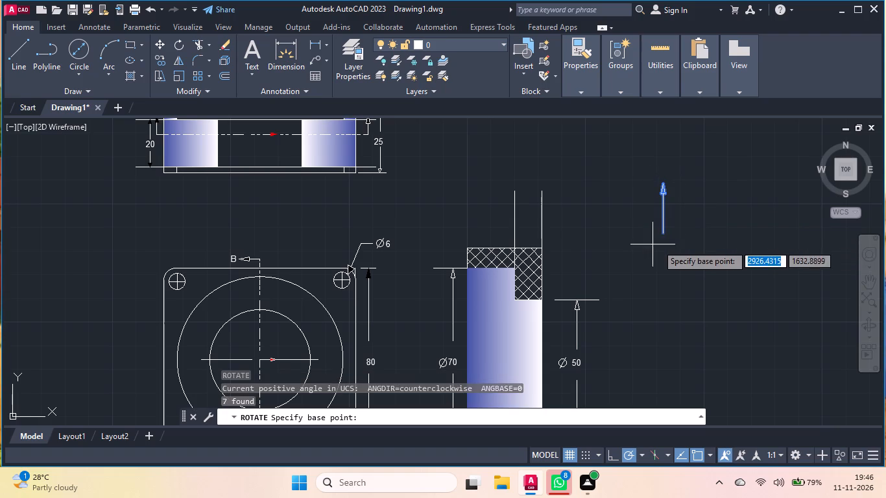
left_click(662, 237)
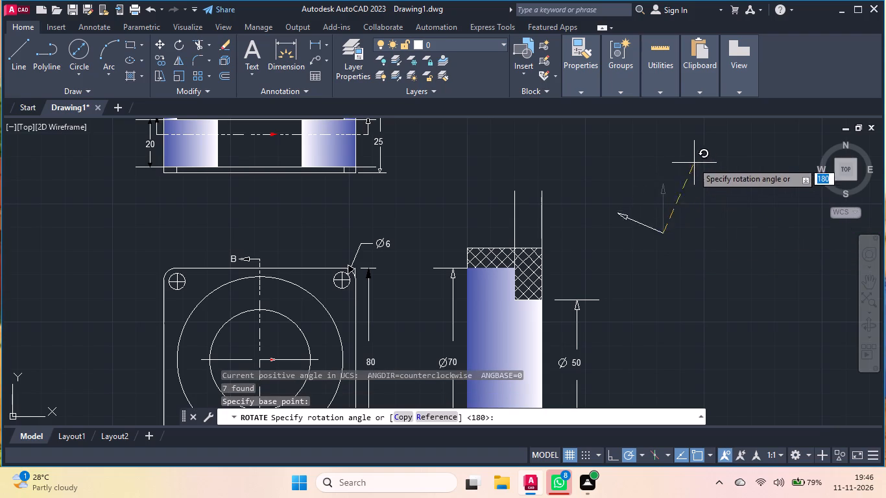
left_click(665, 160)
Mirror the horizontal arrow about a vertical line through its tip, keeping the original.
left_click(676, 178)
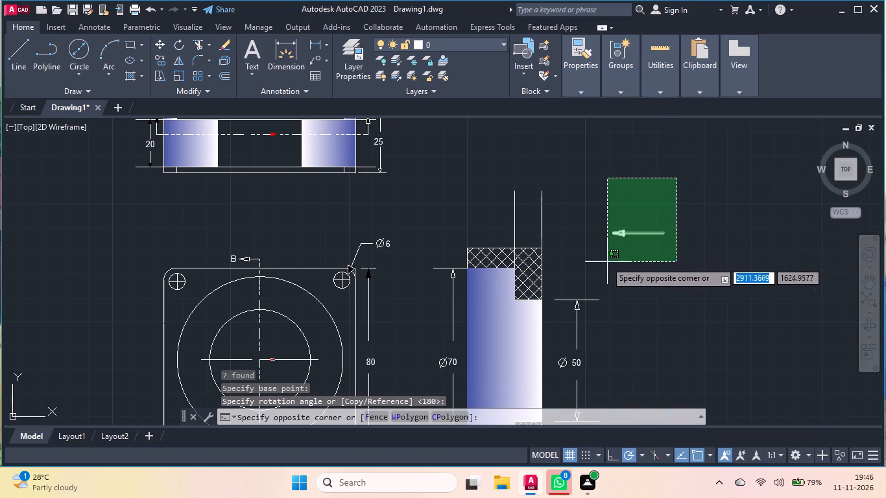
triple_click(606, 261)
type("mi")
key("Return")
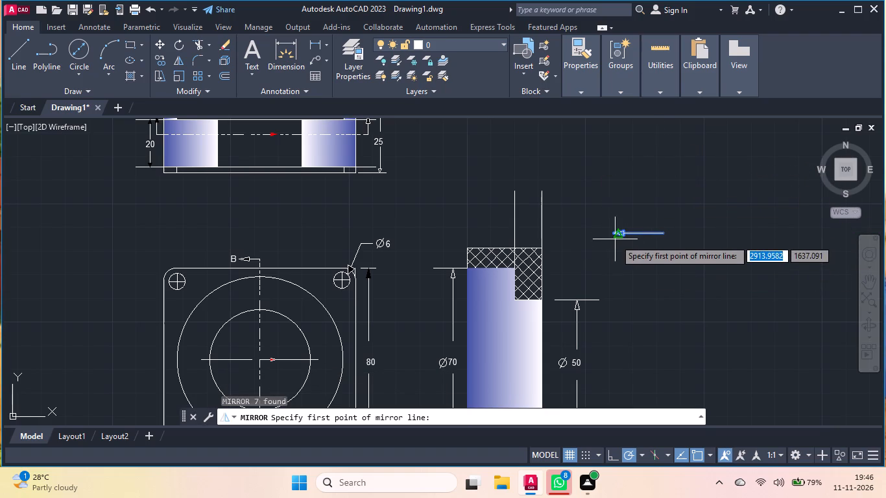
left_click(613, 236)
left_click(618, 204)
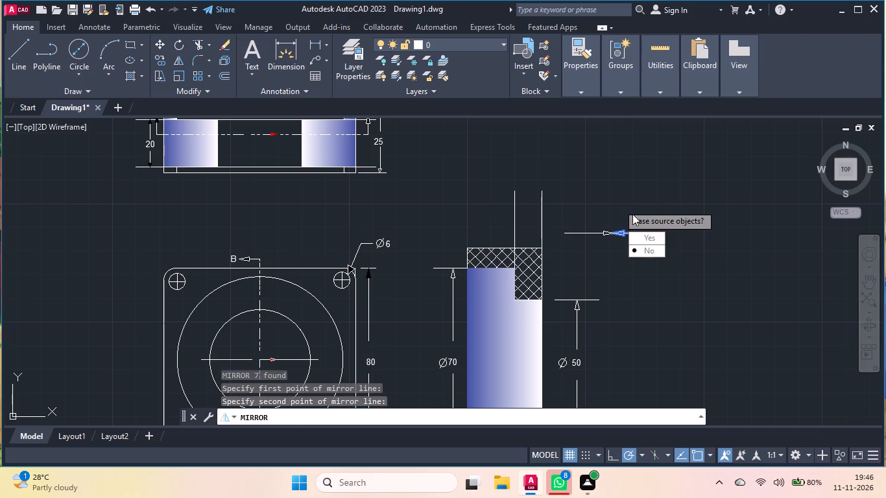
left_click_drag(640, 246, 620, 205)
Move the left-pointing arrow by its tip onto the right extension line above the side section view.
left_click(691, 191)
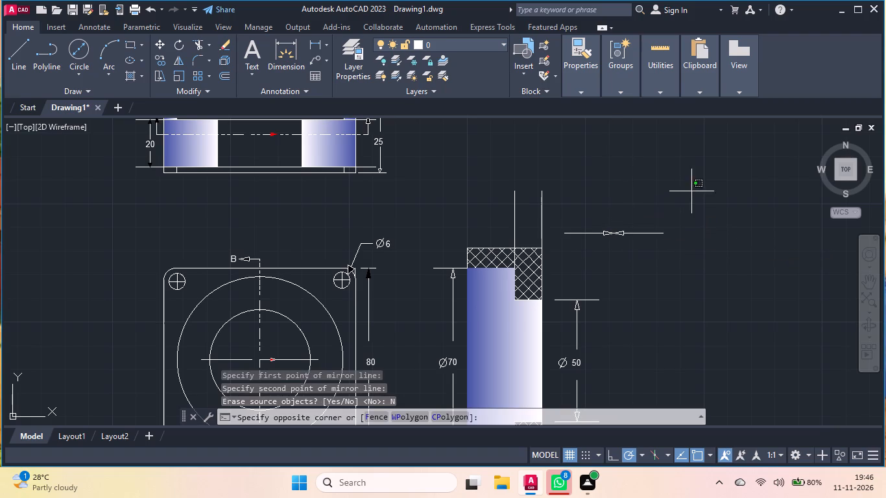
left_click(620, 257)
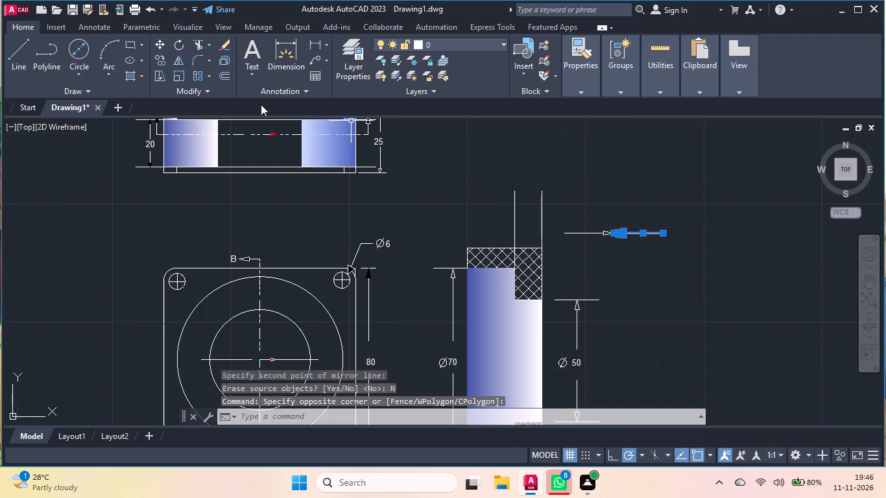
left_click(162, 41)
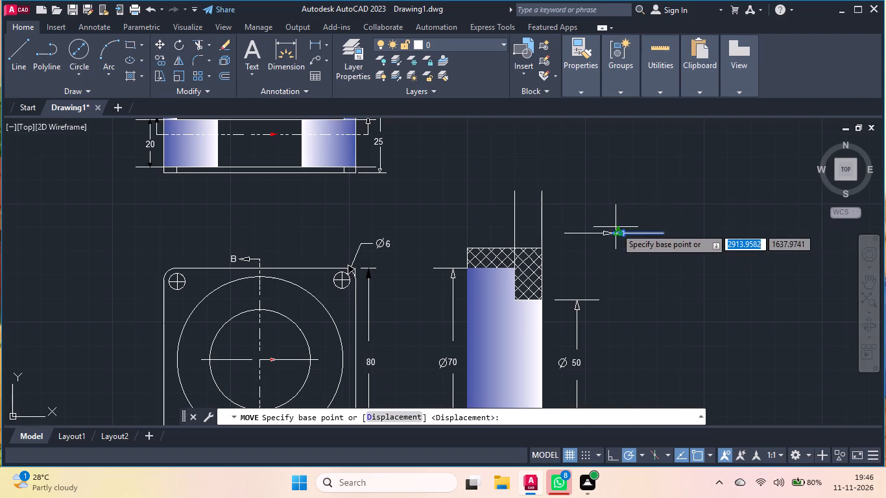
scroll(616, 228, "up", 4)
left_click(581, 259)
scroll(586, 287, "down", 3)
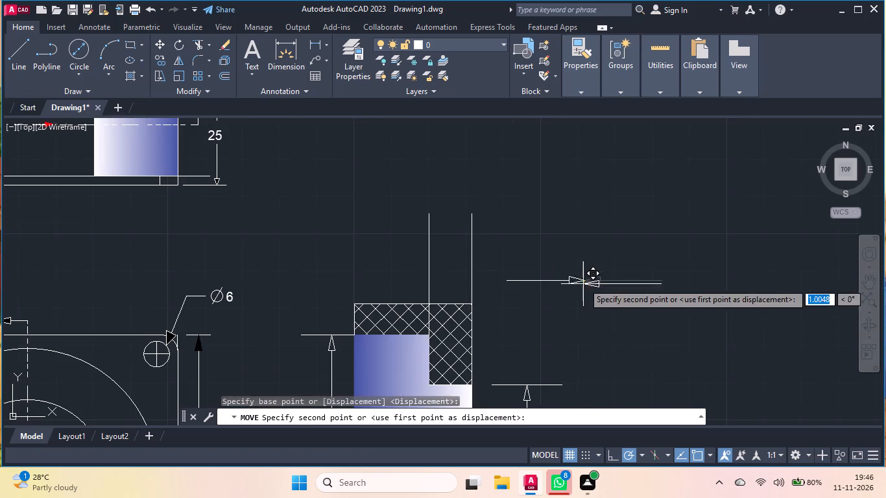
scroll(475, 254, "up", 4)
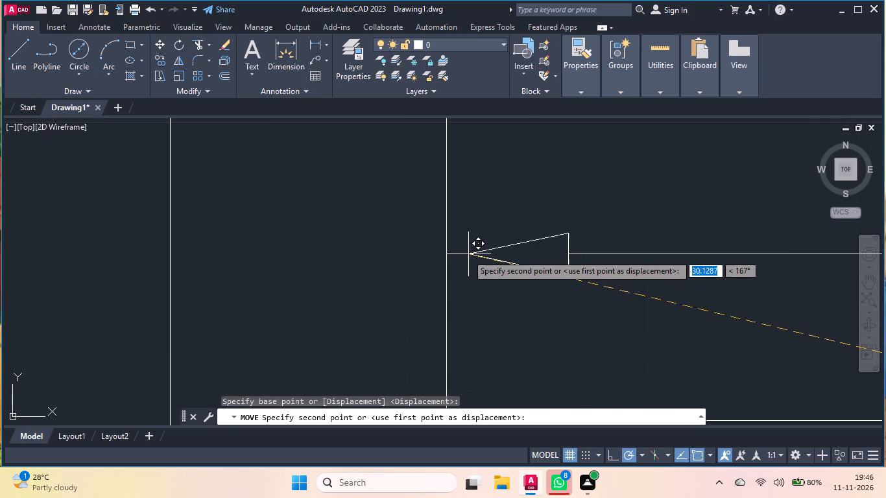
left_click(447, 260)
scroll(422, 233, "down", 3)
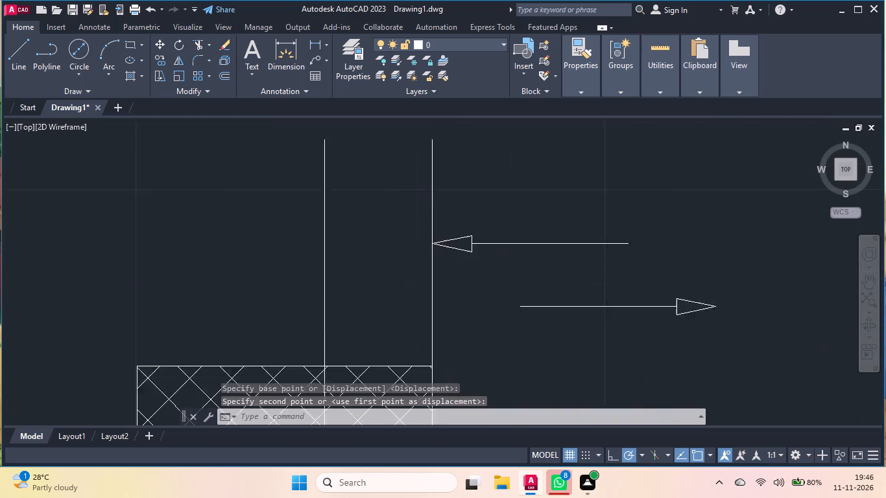
Move the right-pointing arrow by its tip onto the left extension line, level with the opposite arrow.
left_click(699, 271)
left_click(477, 329)
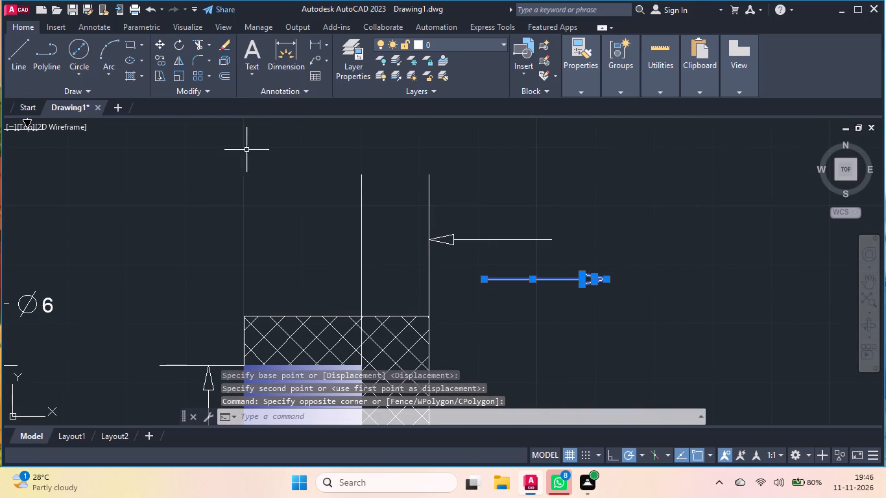
left_click(161, 39)
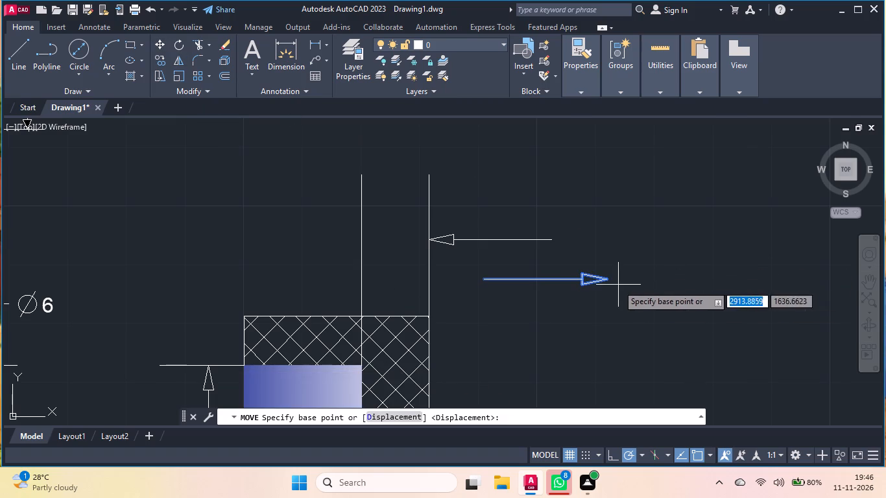
left_click(605, 278)
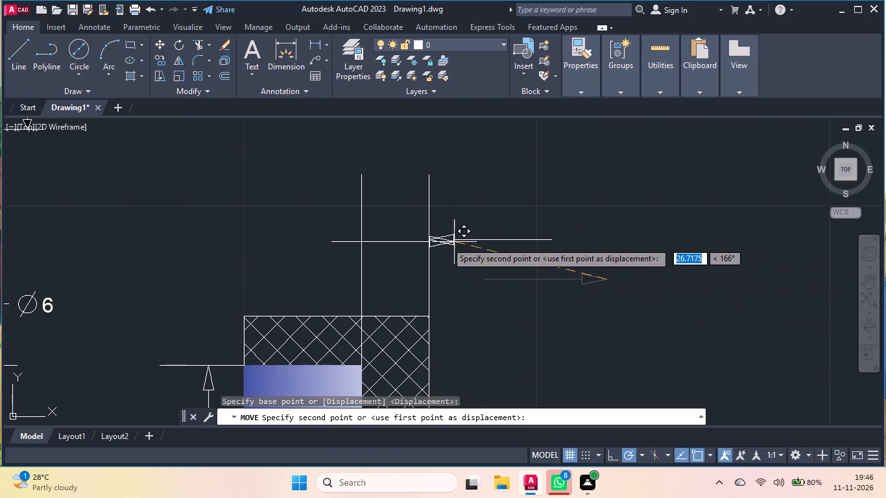
left_click(361, 241)
left_click(365, 241)
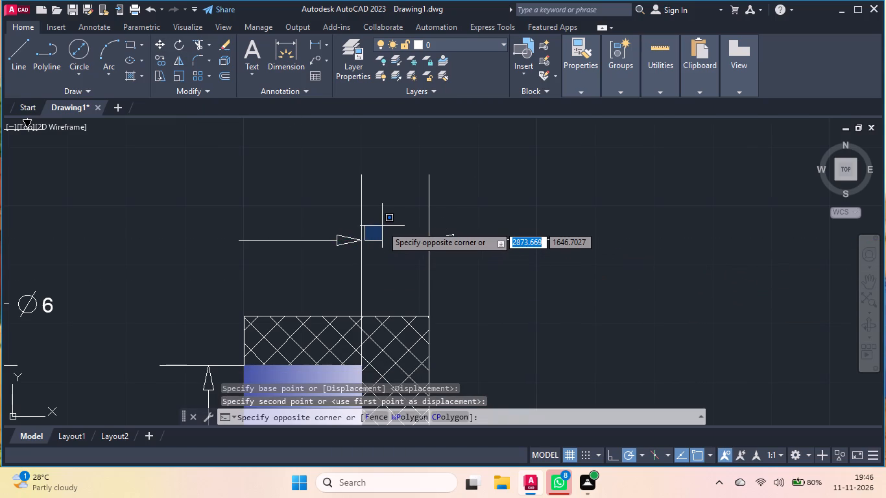
double_click(382, 225)
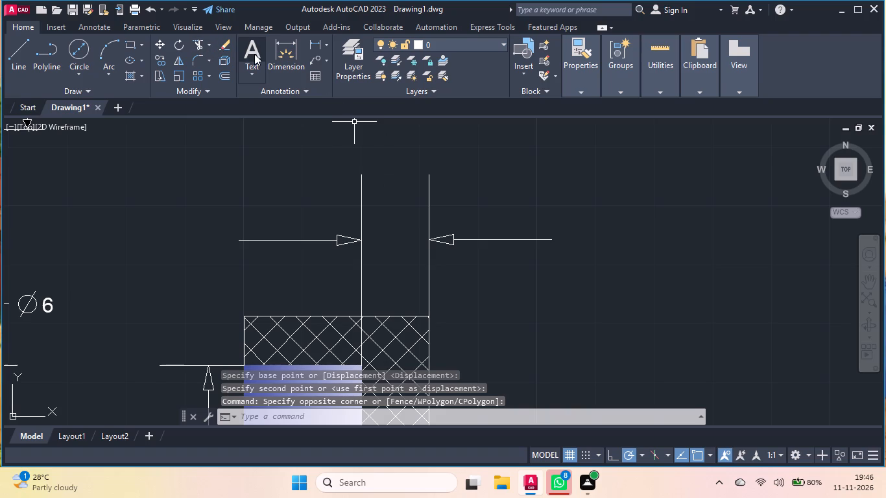
Add the multiline text 8 at the outer end of the right arrow's line as the step width value.
left_click(254, 53)
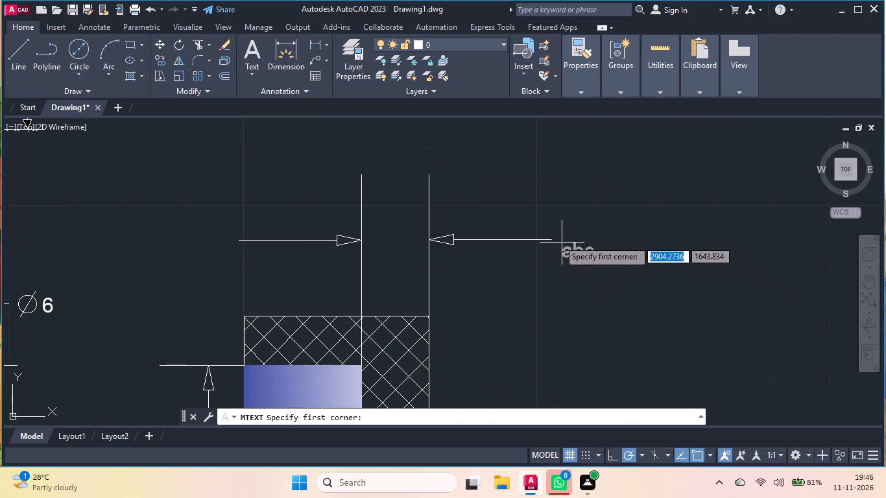
left_click(564, 231)
left_click(680, 233)
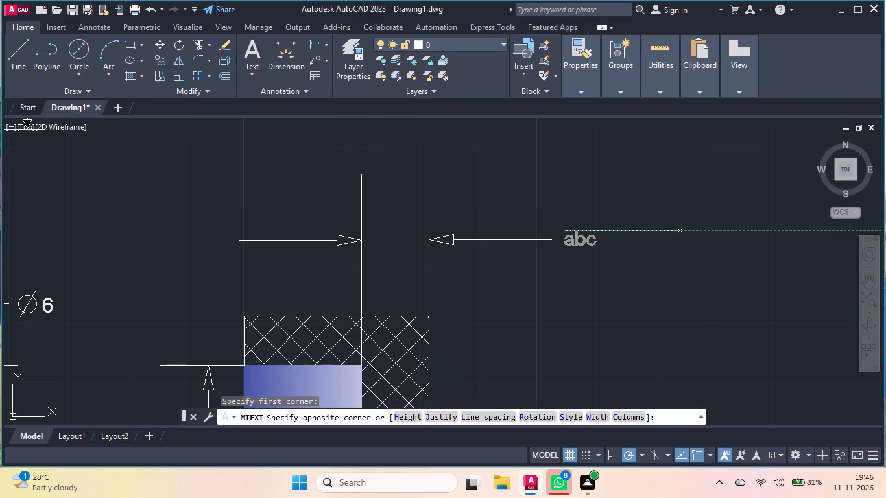
key("8")
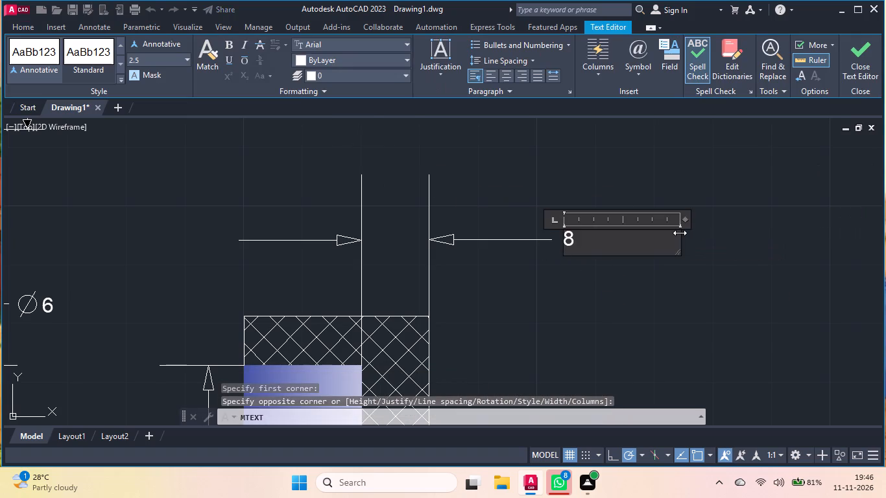
left_click(702, 193)
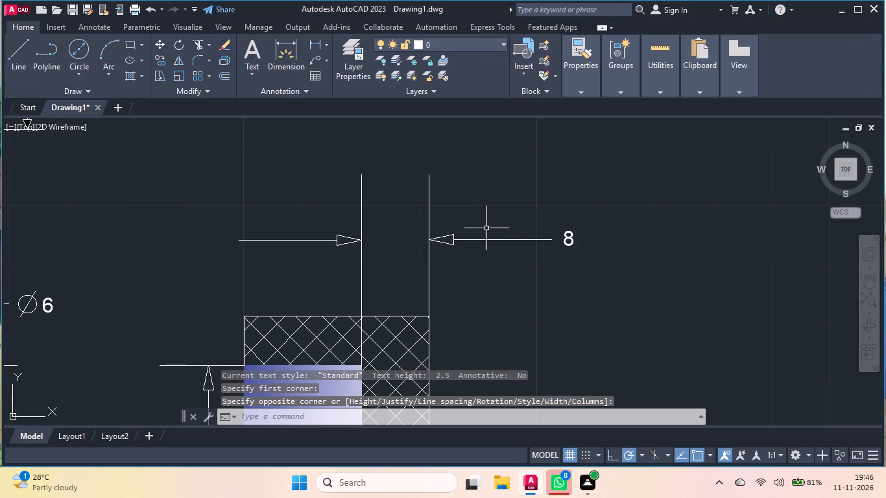
Fill both arrowheads of the 8 step width dimension with a solid hatch in colour 0,0,0.
double_click(128, 75)
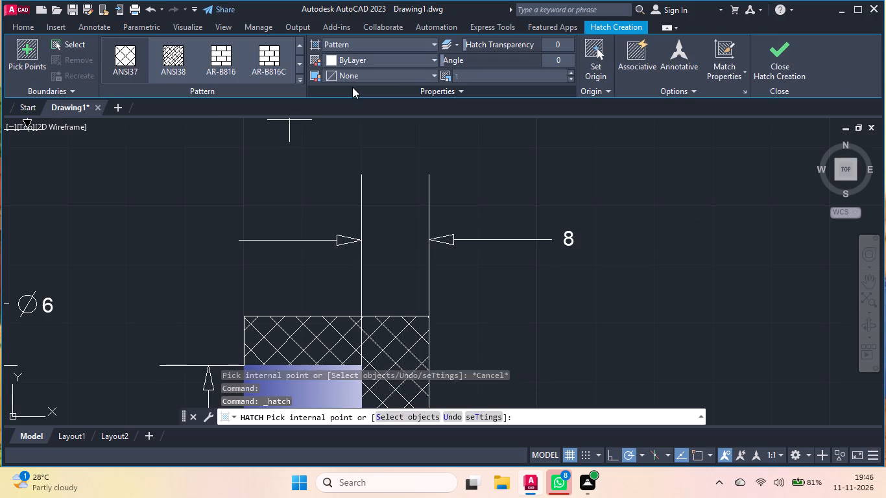
left_click(360, 55)
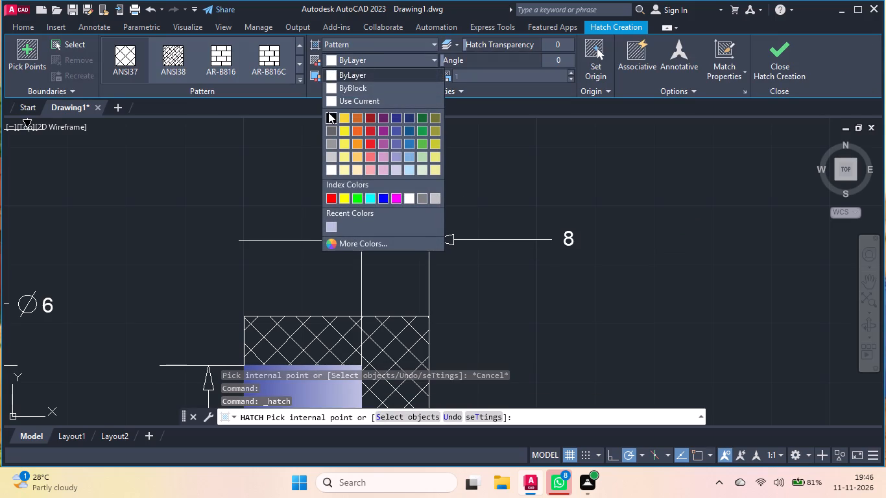
double_click(328, 112)
left_click(364, 45)
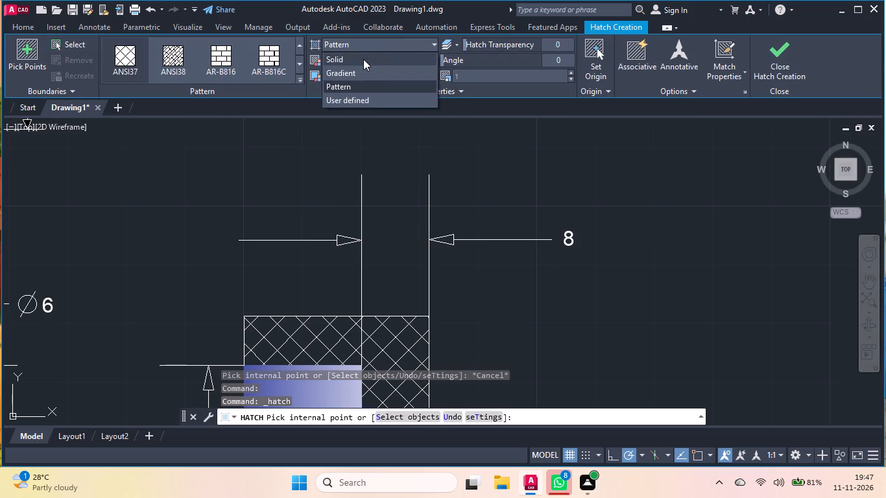
left_click(363, 59)
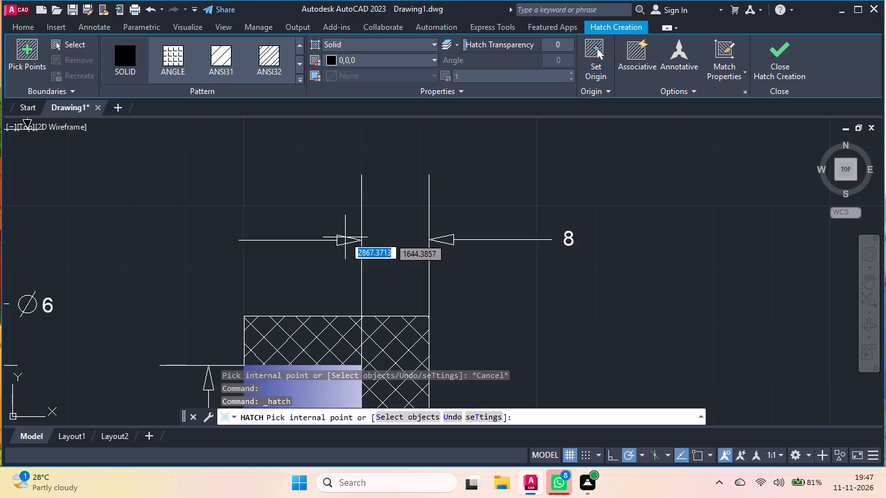
double_click(345, 237)
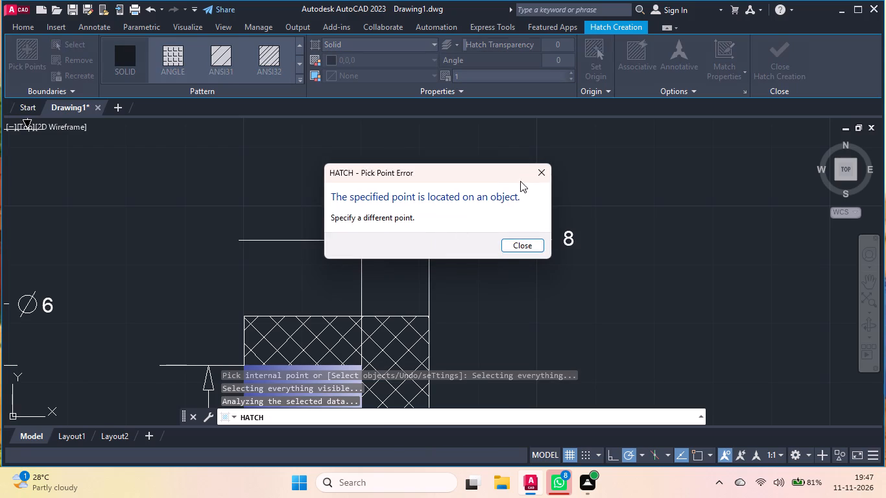
double_click(547, 162)
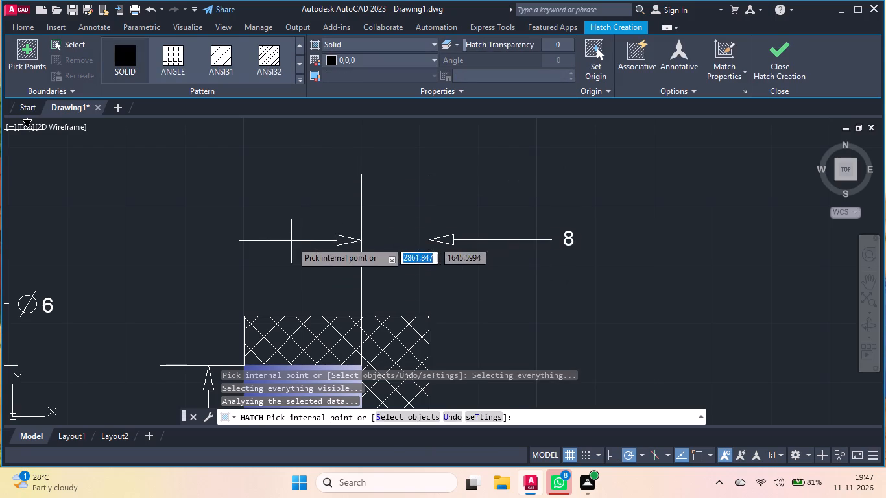
scroll(289, 242, "up", 5)
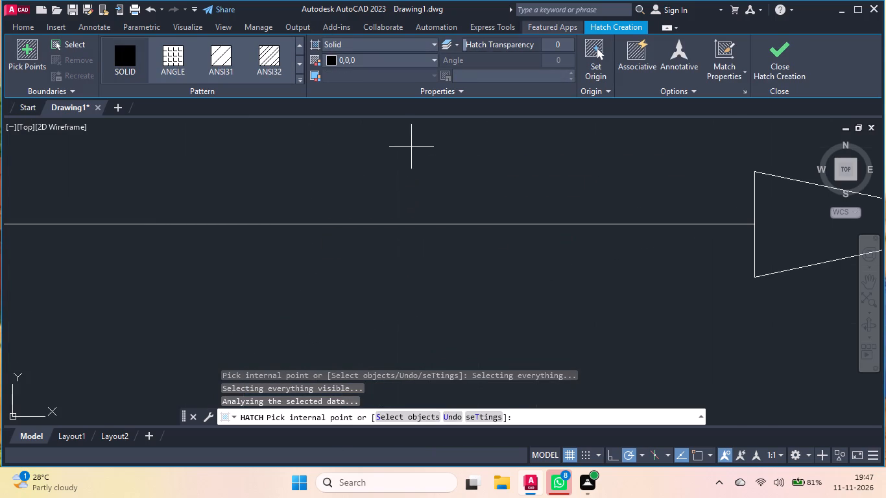
scroll(263, 311, "down", 1)
double_click(615, 254)
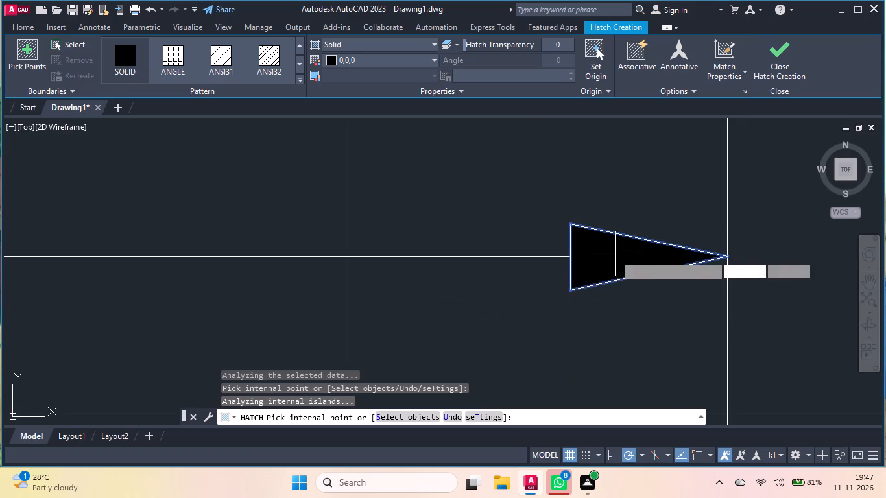
scroll(406, 264, "down", 4)
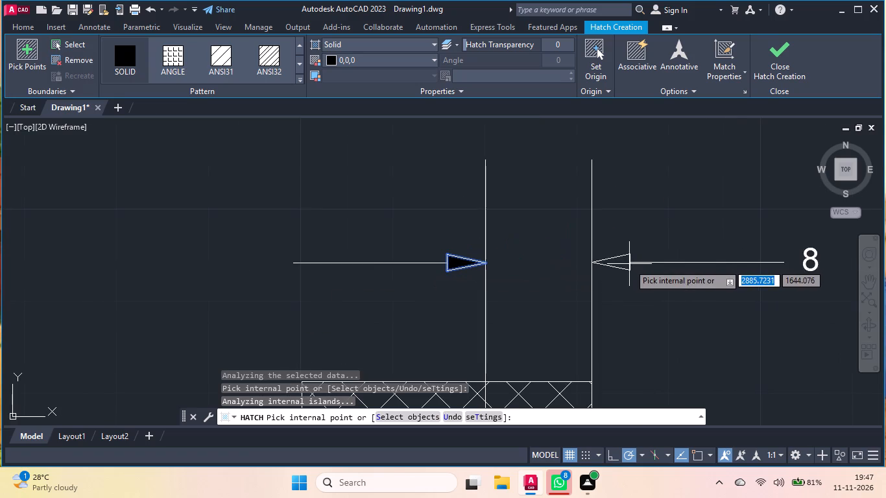
double_click(621, 259)
Fill the upper and lower arrowheads of the Ø70 and Ø50 bore dimensions with the same solid black hatch.
scroll(434, 187, "down", 4)
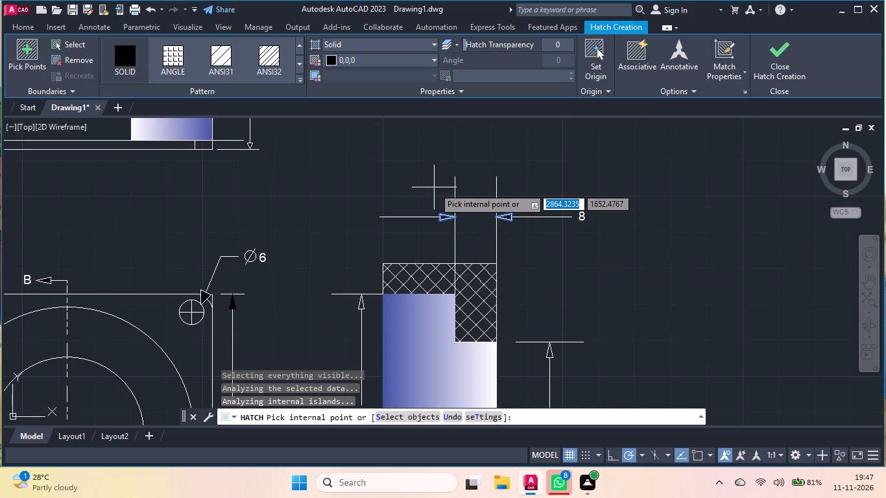
scroll(355, 314, "up", 5)
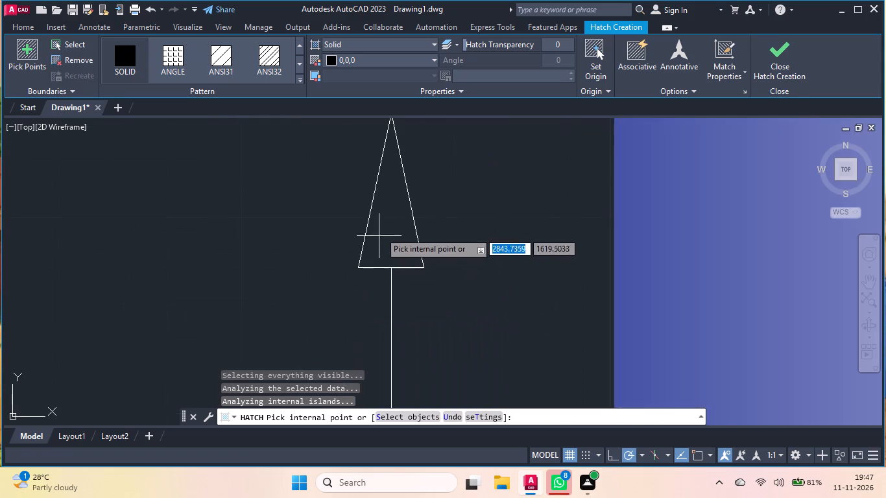
left_click(383, 226)
scroll(307, 212, "down", 4)
scroll(381, 226, "down", 4)
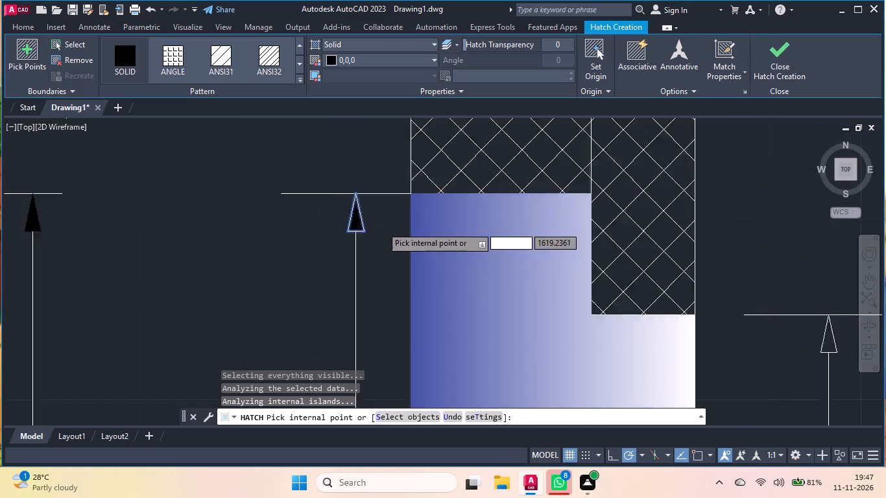
scroll(381, 226, "down", 1)
left_click(662, 300)
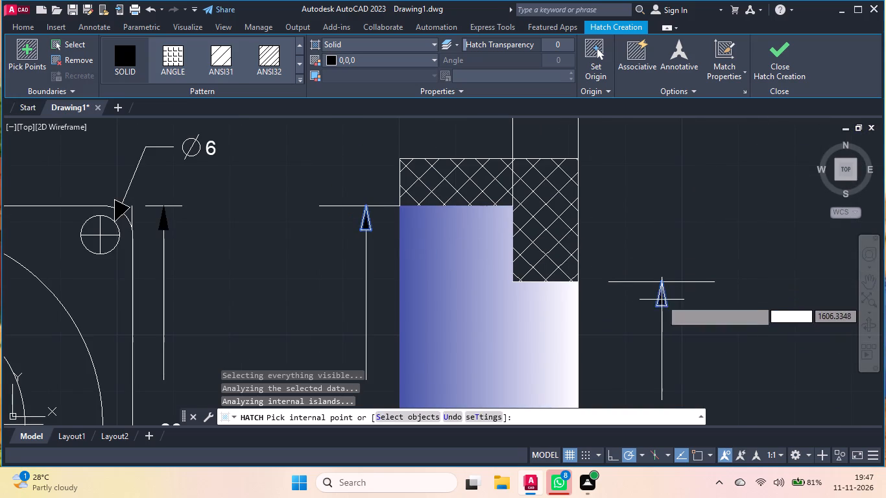
scroll(356, 158, "down", 4)
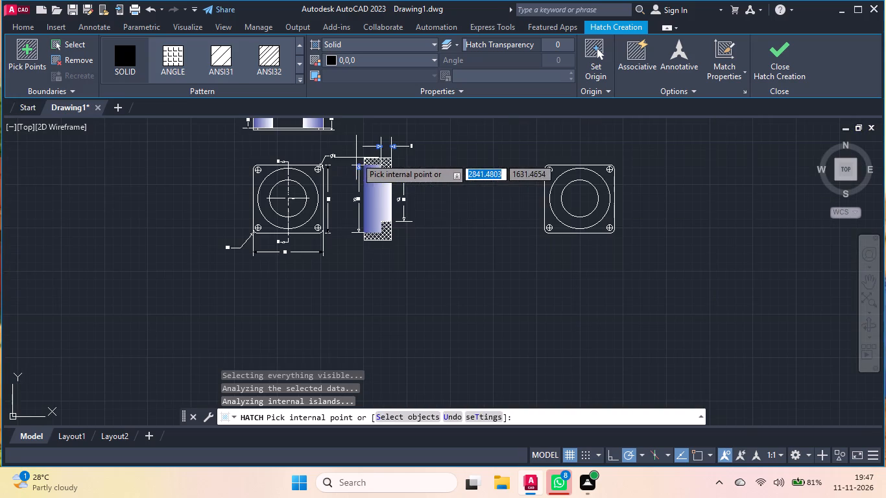
scroll(359, 231, "up", 6)
left_click(313, 216)
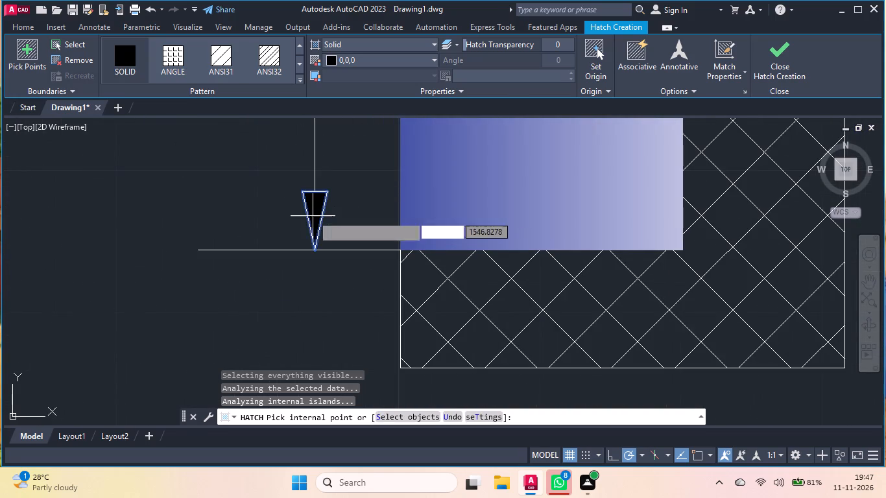
scroll(253, 219, "down", 5)
scroll(334, 196, "up", 6)
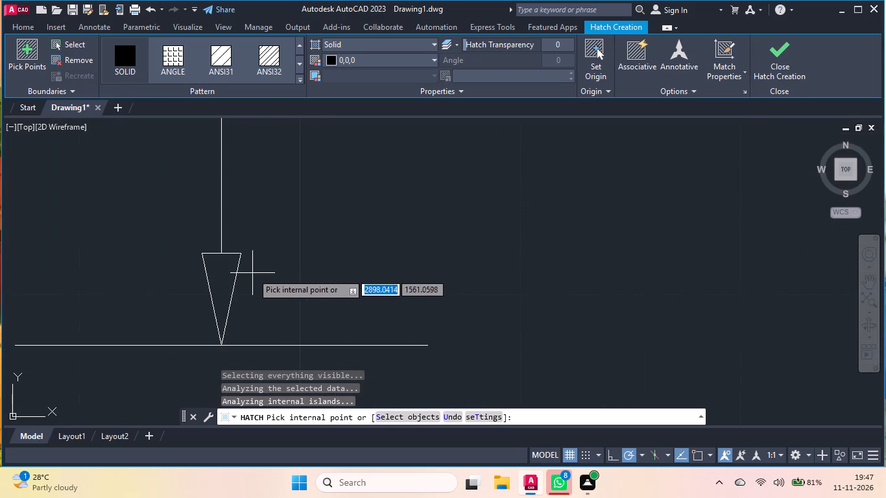
triple_click(228, 274)
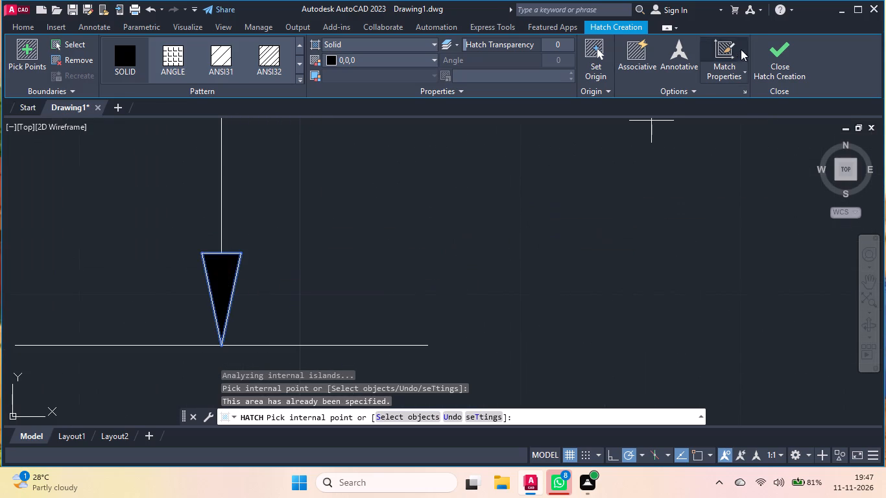
double_click(770, 64)
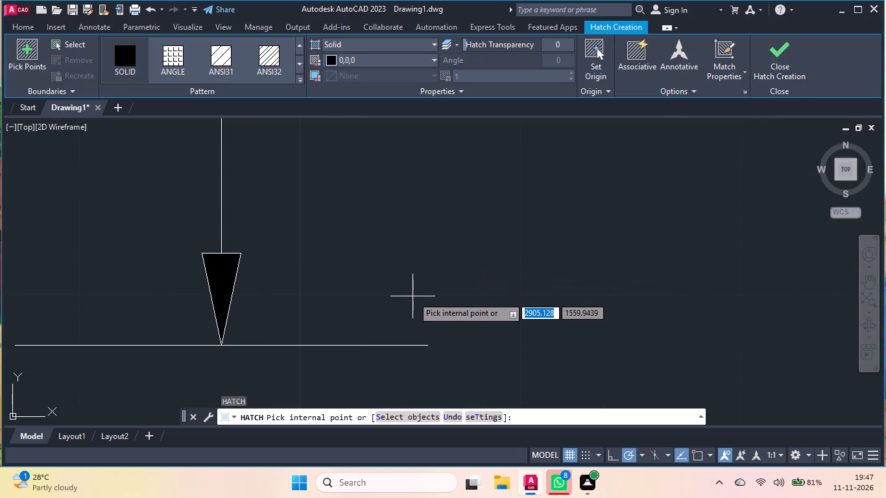
Switch the workspace from Drafting & Annotation to 3D Modeling.
scroll(372, 363, "down", 3)
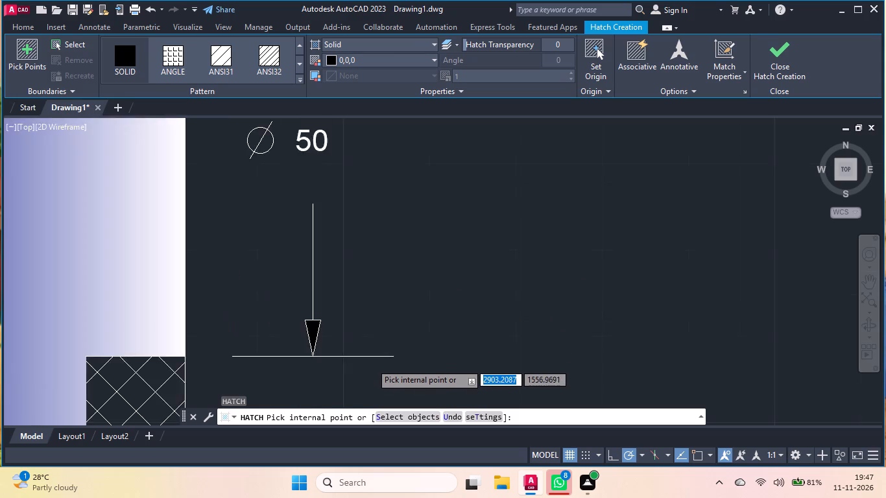
scroll(371, 363, "down", 2)
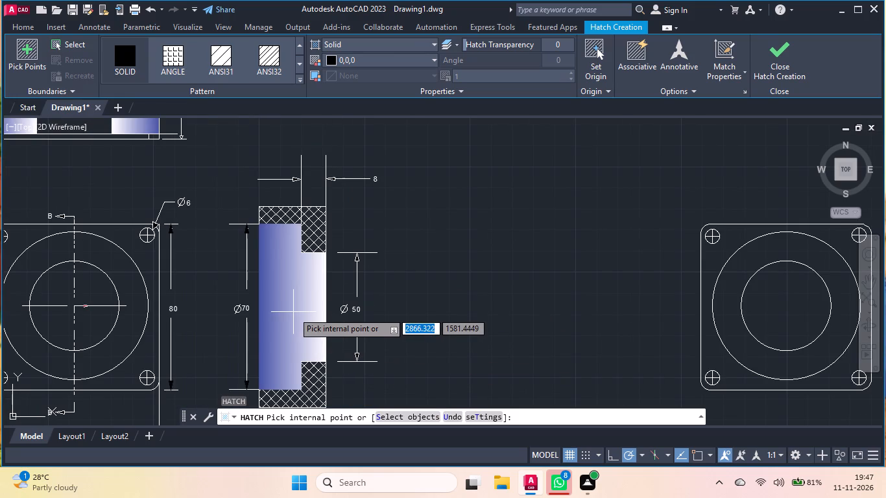
scroll(293, 312, "down", 1)
scroll(696, 363, "up", 1)
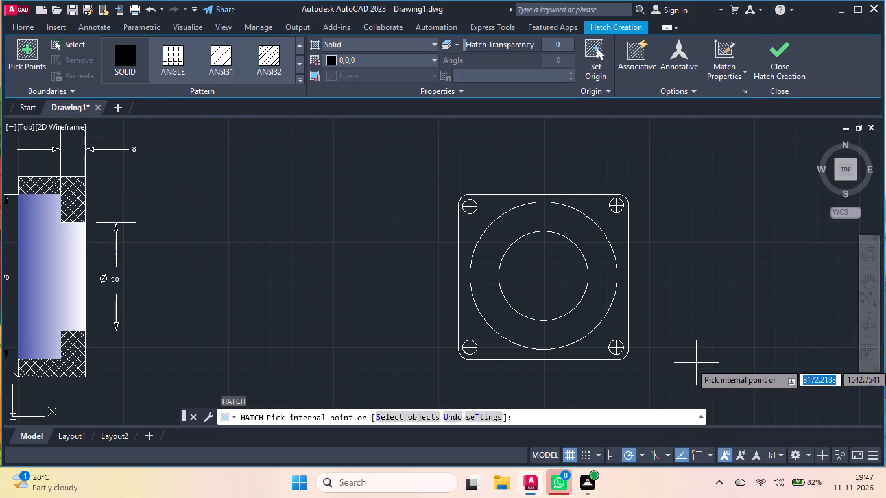
left_click(807, 455)
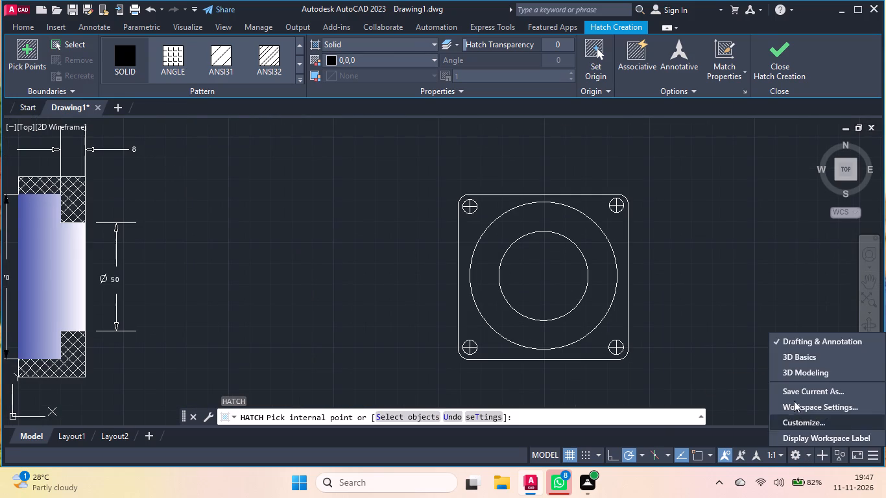
left_click(796, 370)
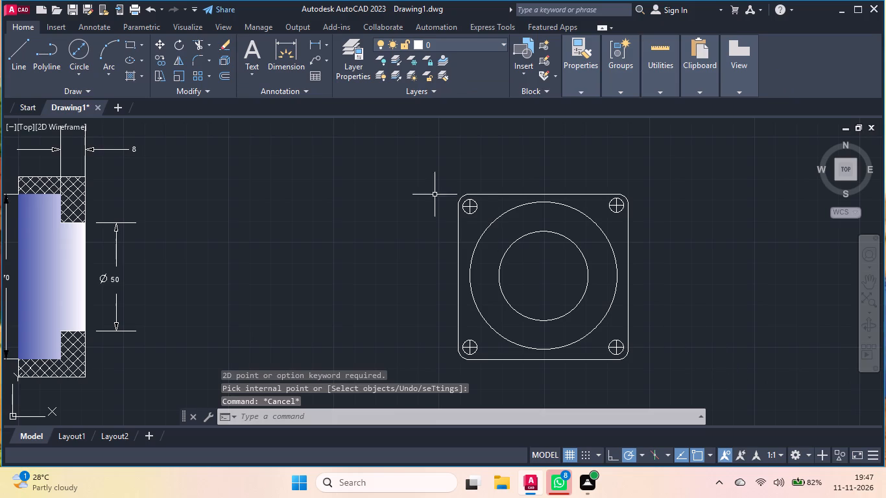
Go to the Start page.
double_click(29, 105)
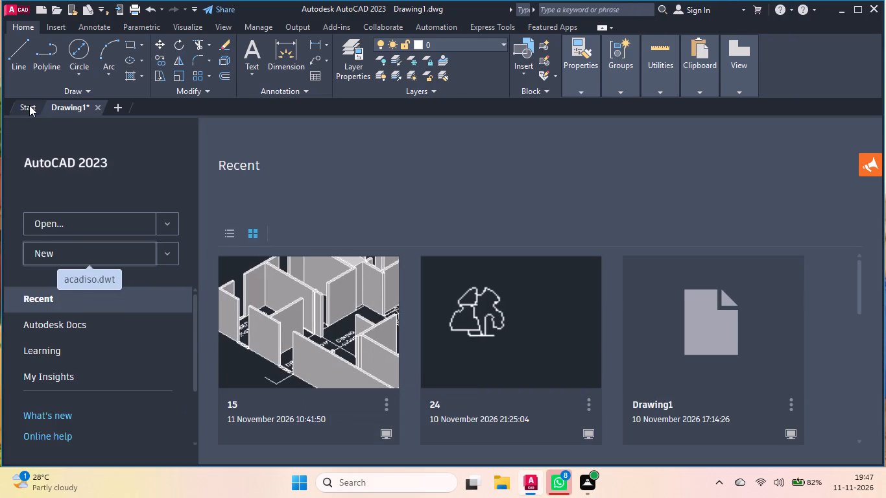
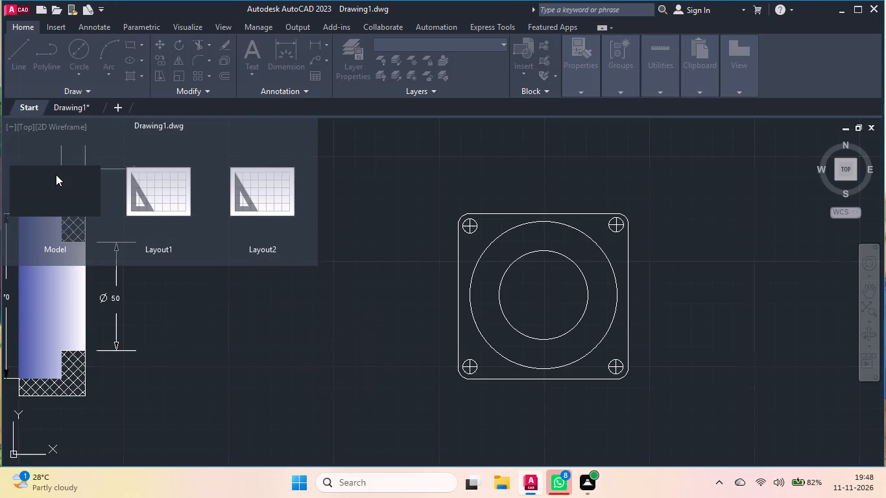
Return to the model space of Drawing1 and switch the workspace to 3D Modeling.
left_click(56, 174)
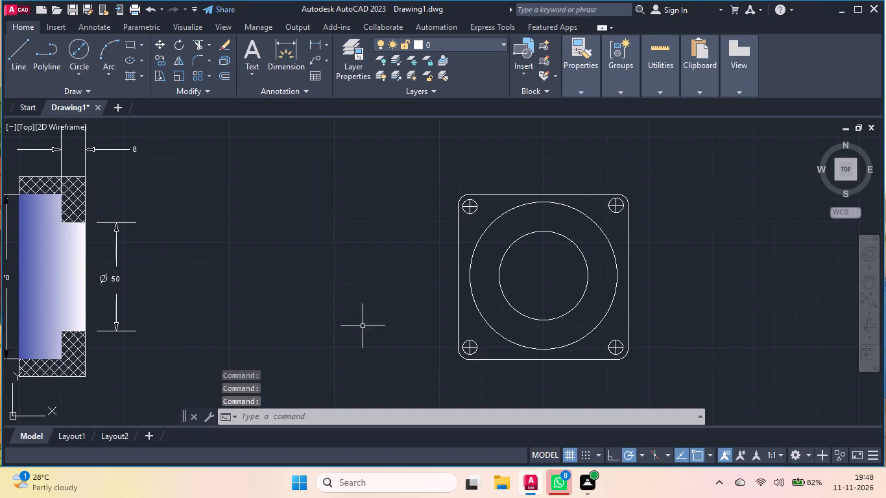
left_click(808, 453)
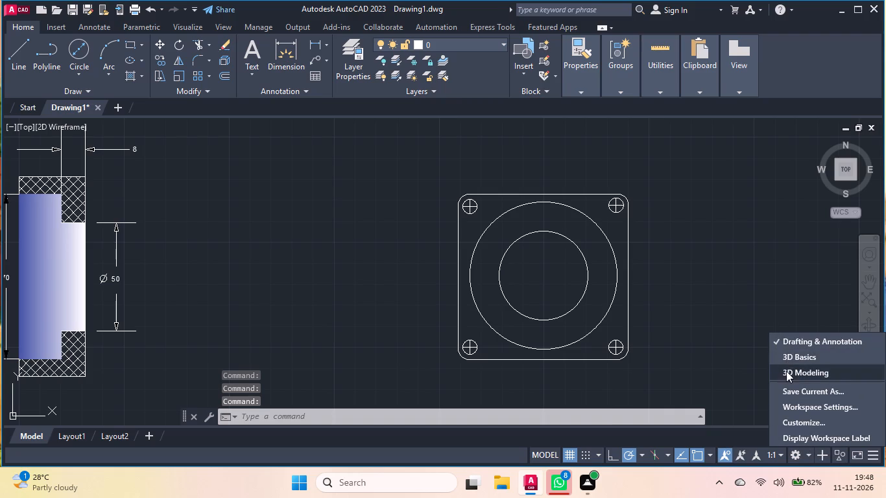
double_click(786, 371)
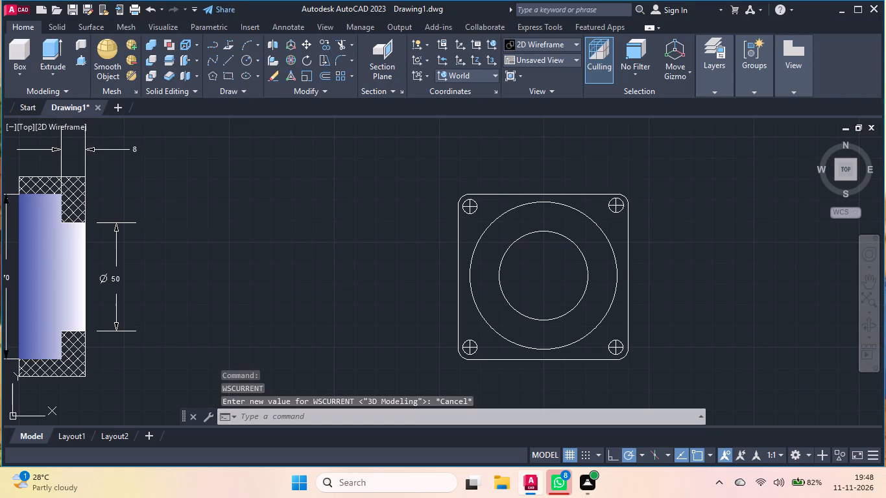
Set the viewport to SW Isometric with the Shaded with edges visual style.
left_click(23, 124)
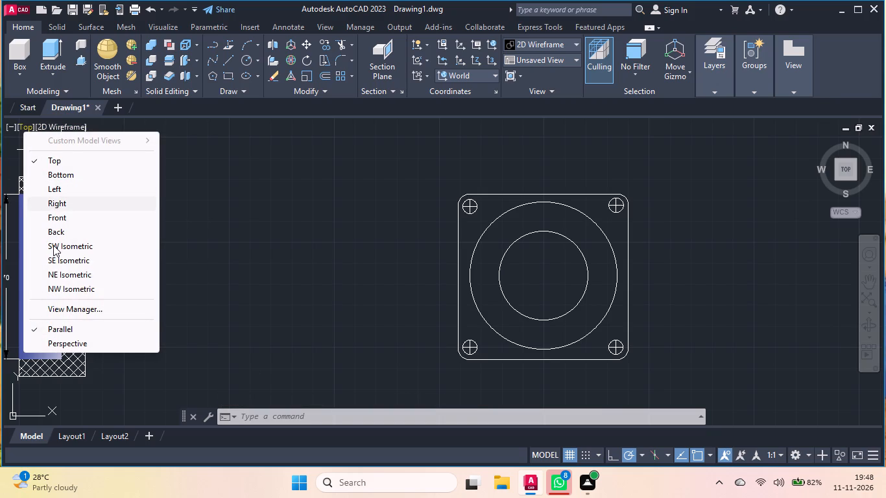
left_click(53, 245)
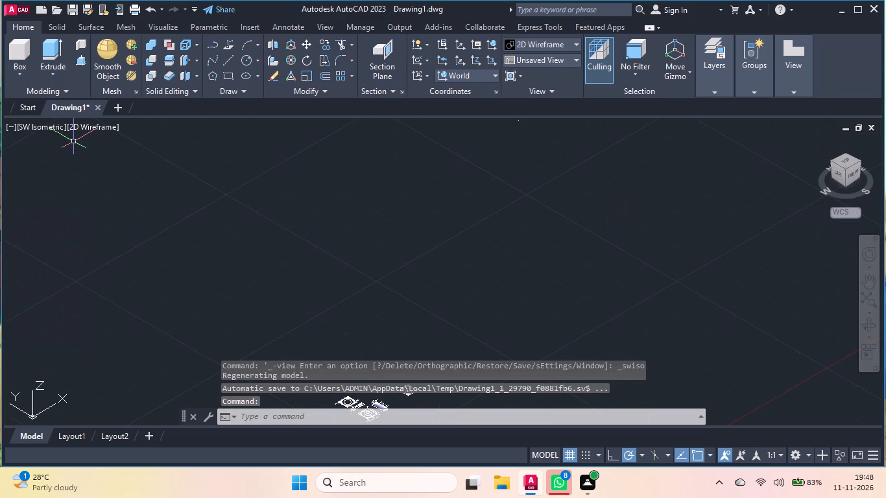
left_click(86, 126)
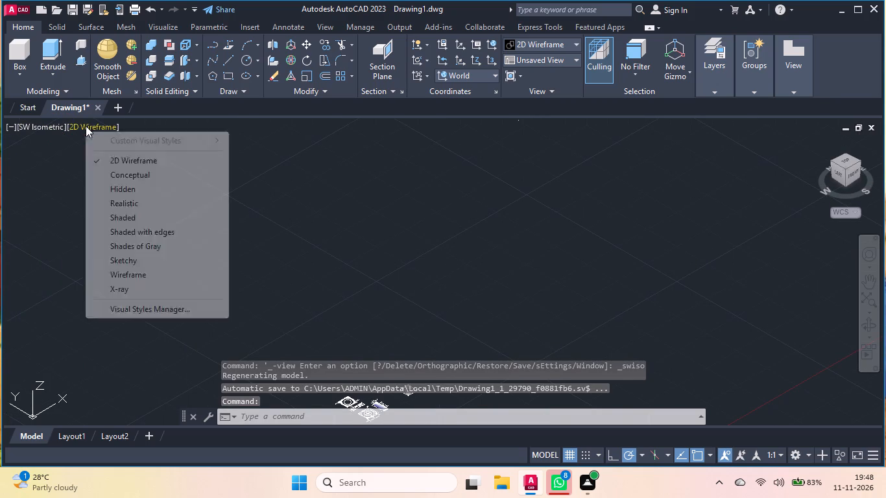
left_click(121, 232)
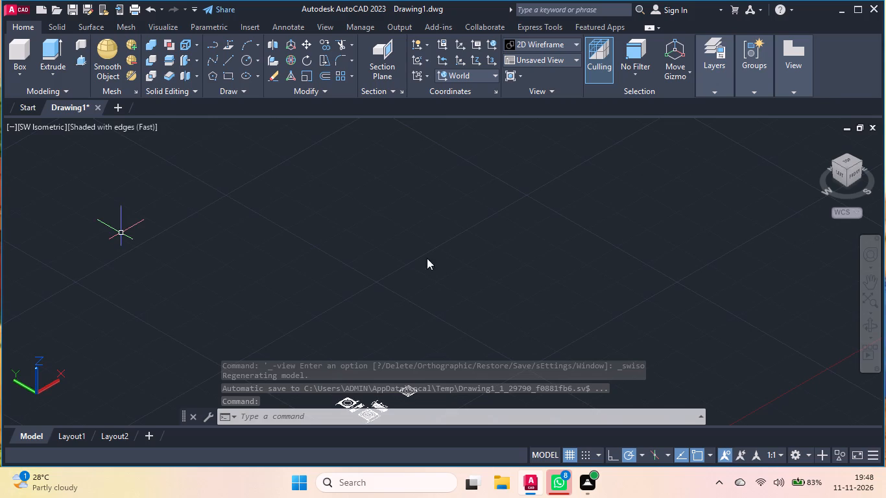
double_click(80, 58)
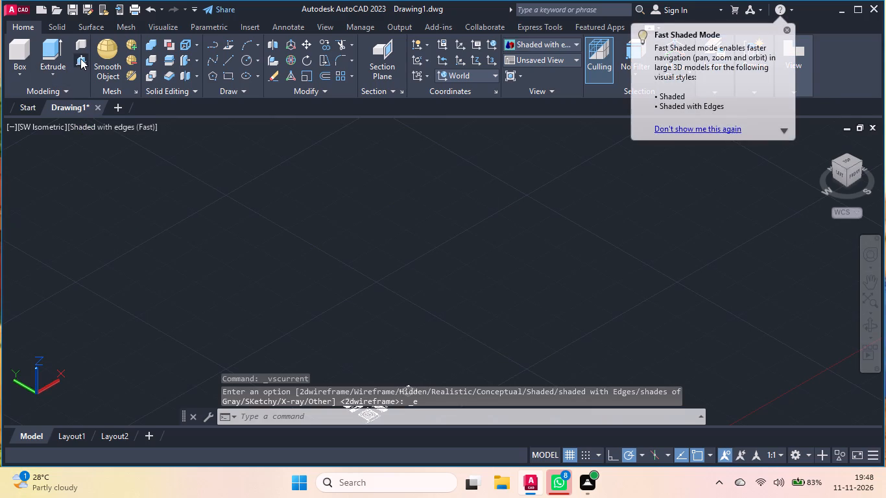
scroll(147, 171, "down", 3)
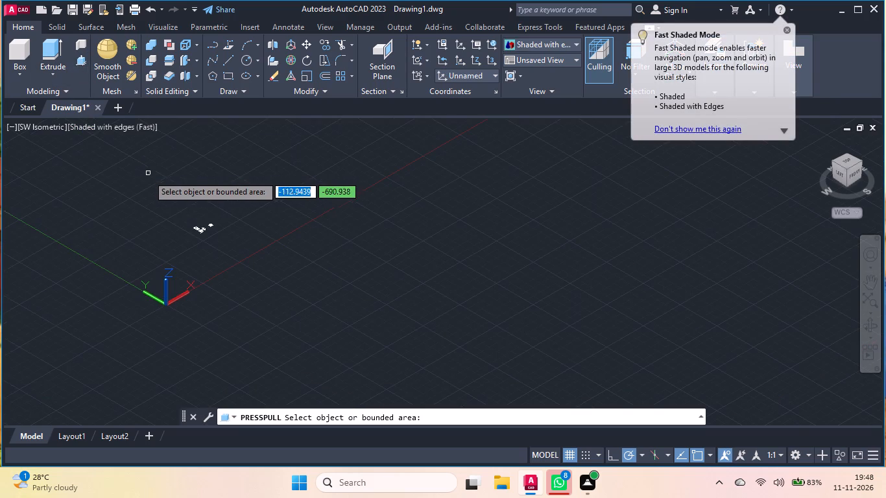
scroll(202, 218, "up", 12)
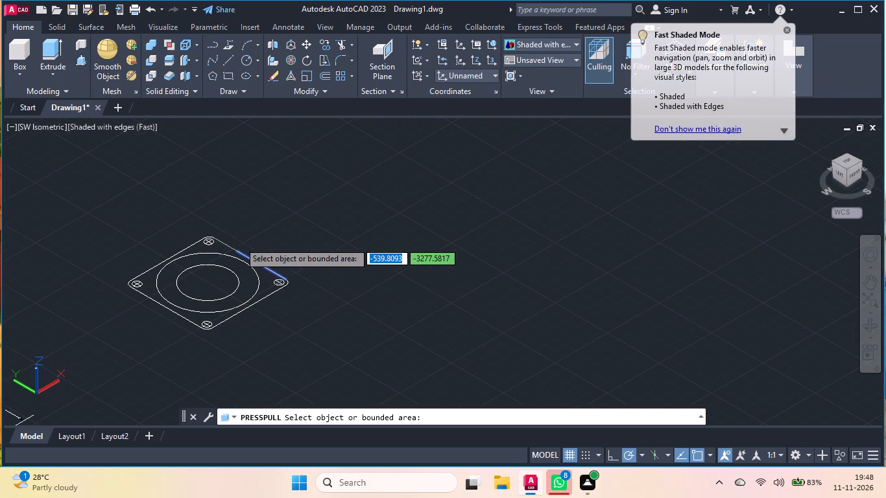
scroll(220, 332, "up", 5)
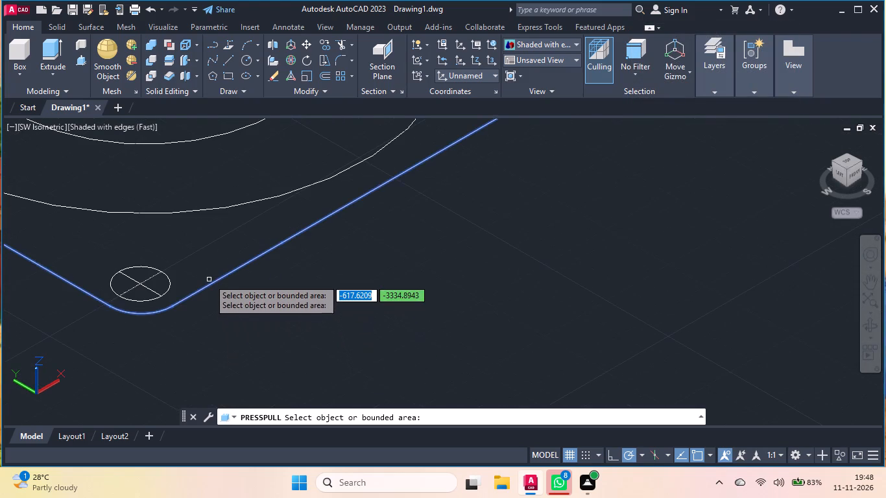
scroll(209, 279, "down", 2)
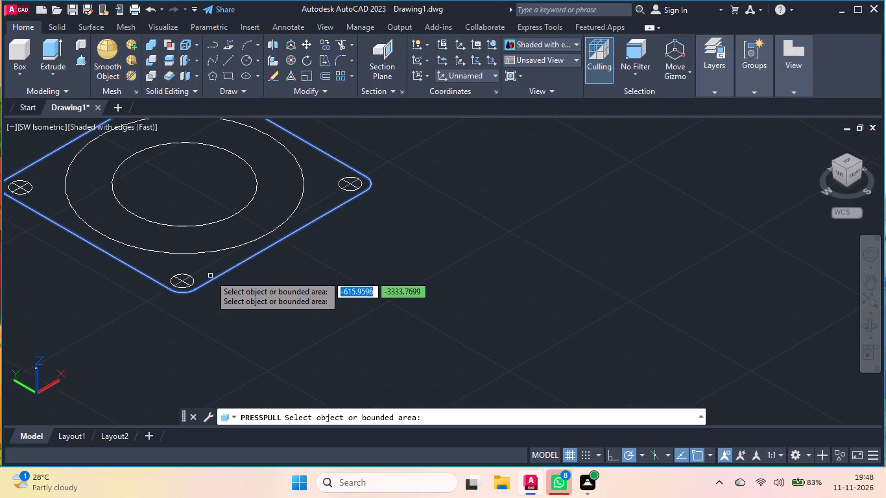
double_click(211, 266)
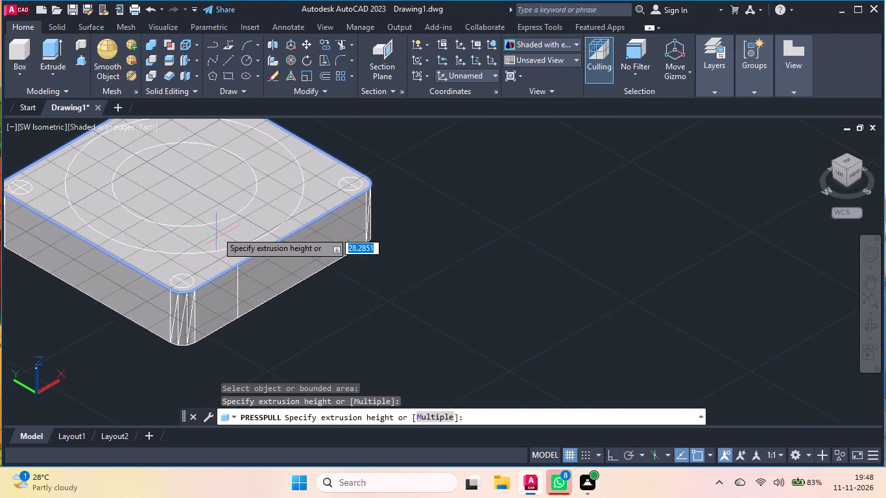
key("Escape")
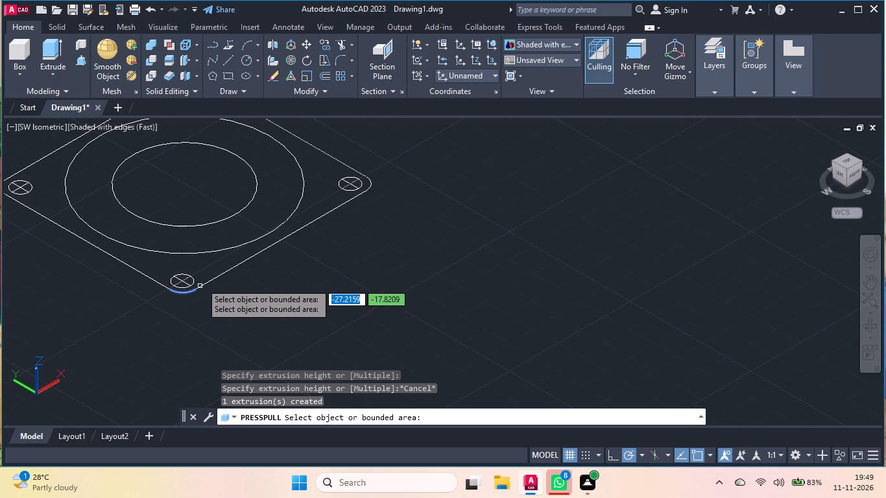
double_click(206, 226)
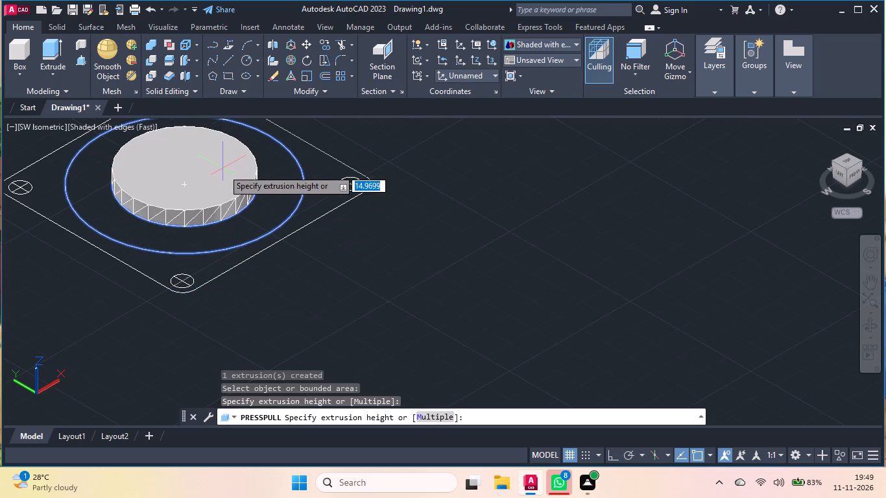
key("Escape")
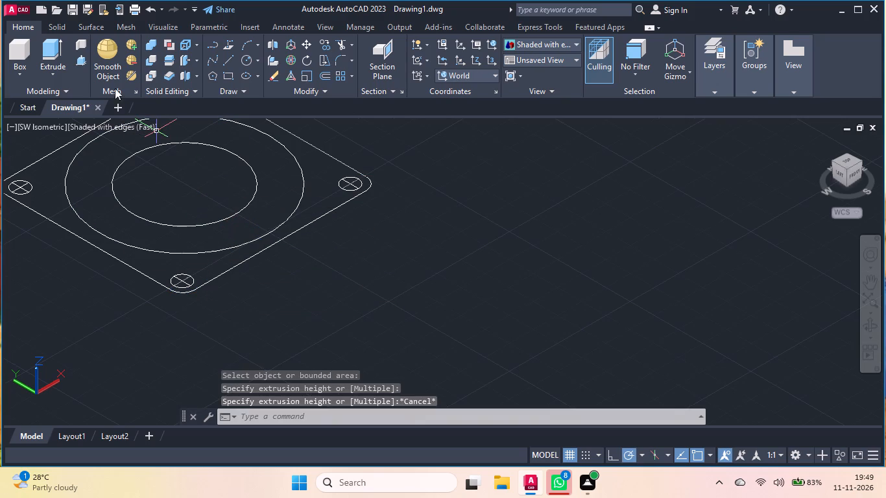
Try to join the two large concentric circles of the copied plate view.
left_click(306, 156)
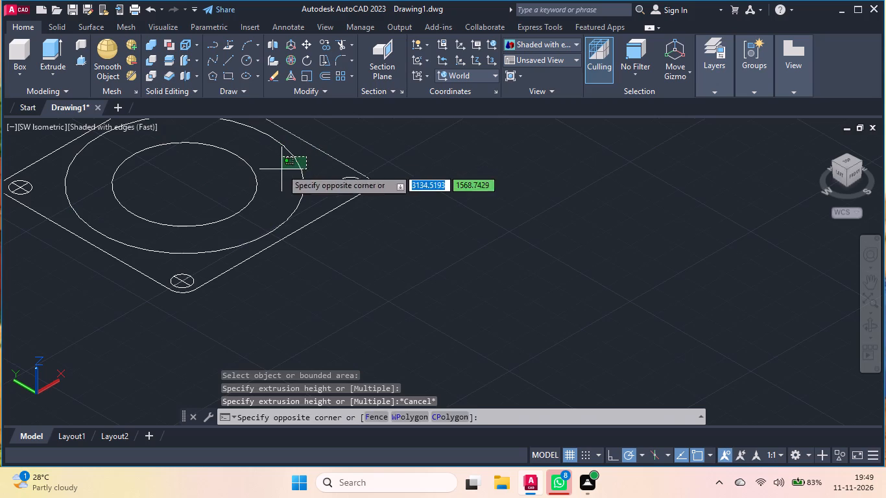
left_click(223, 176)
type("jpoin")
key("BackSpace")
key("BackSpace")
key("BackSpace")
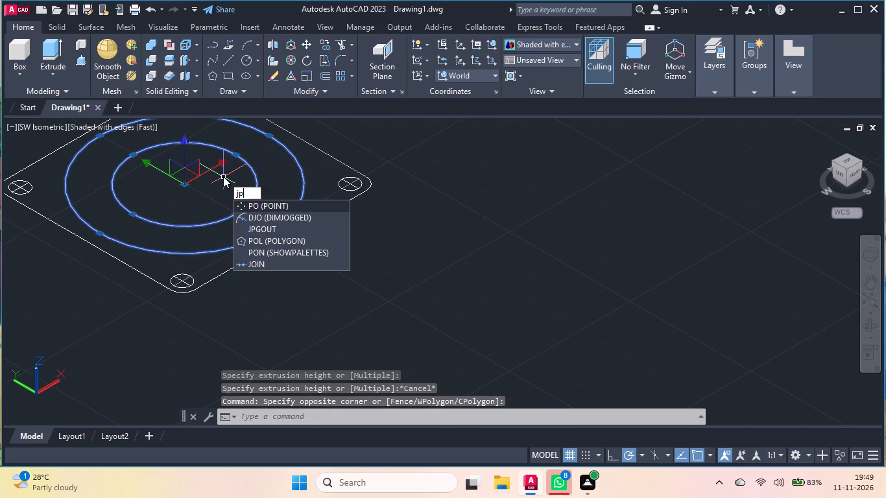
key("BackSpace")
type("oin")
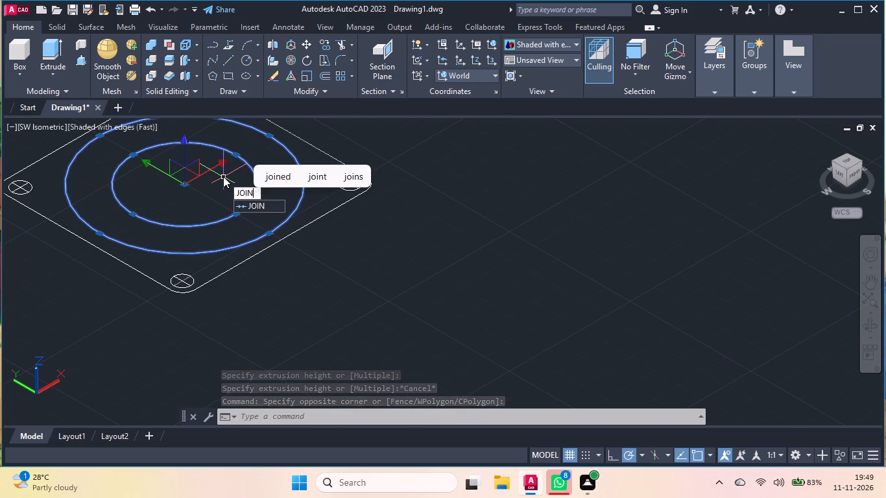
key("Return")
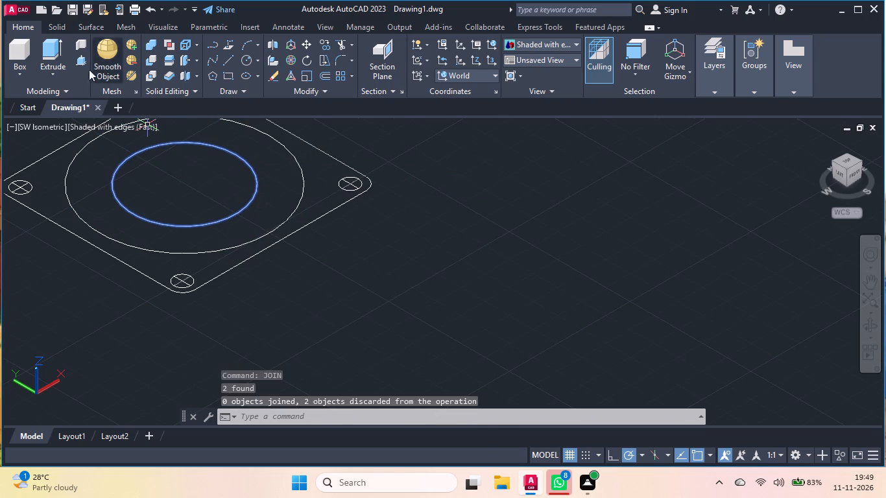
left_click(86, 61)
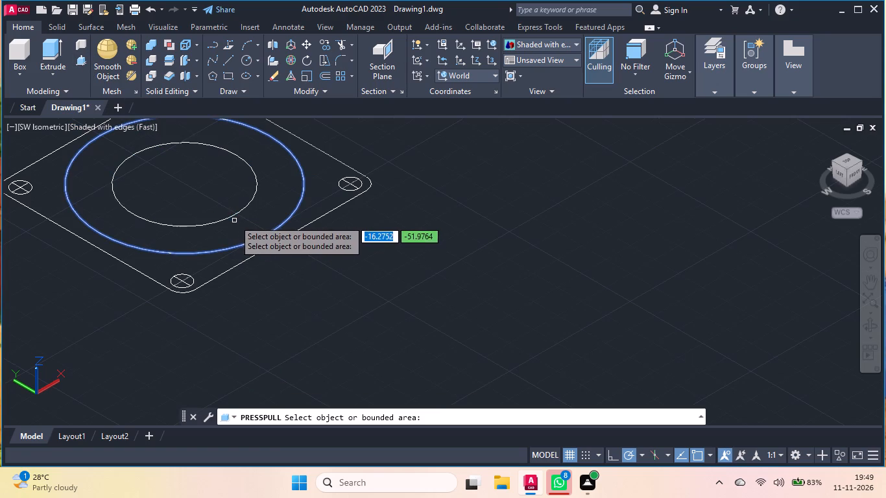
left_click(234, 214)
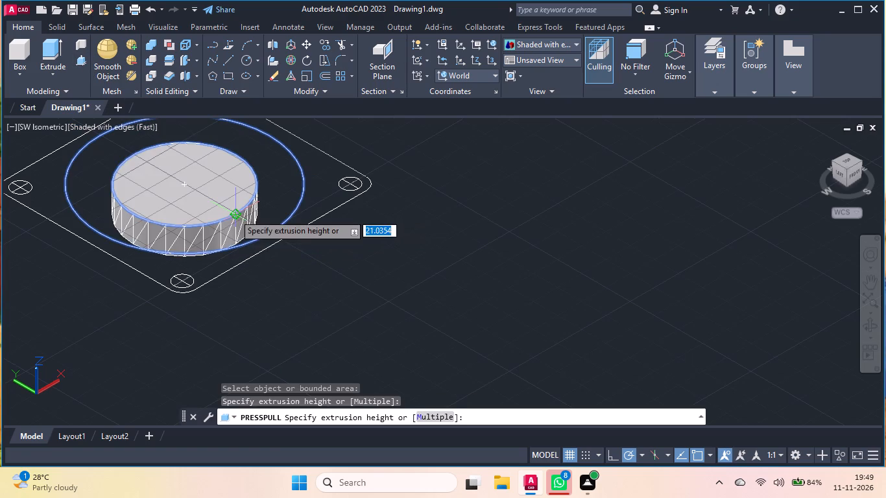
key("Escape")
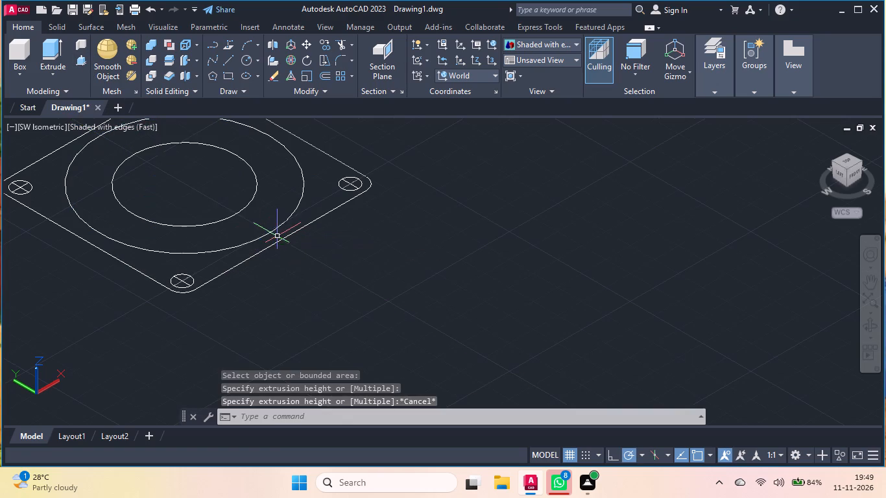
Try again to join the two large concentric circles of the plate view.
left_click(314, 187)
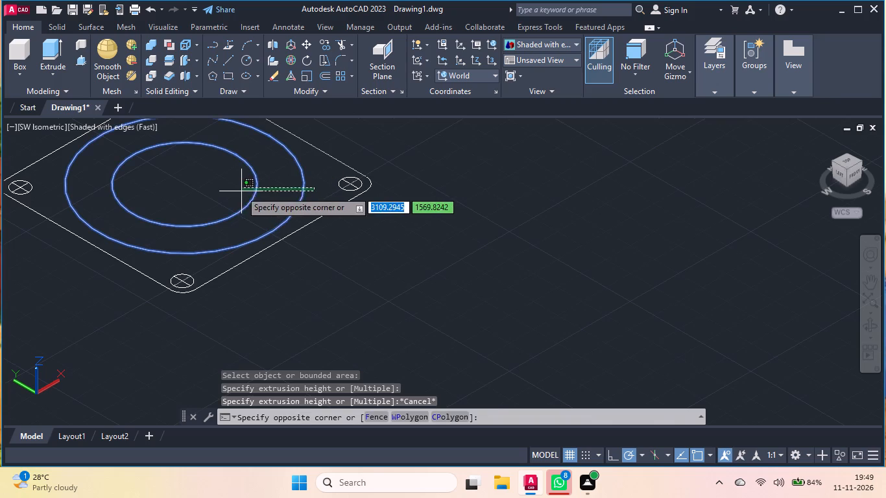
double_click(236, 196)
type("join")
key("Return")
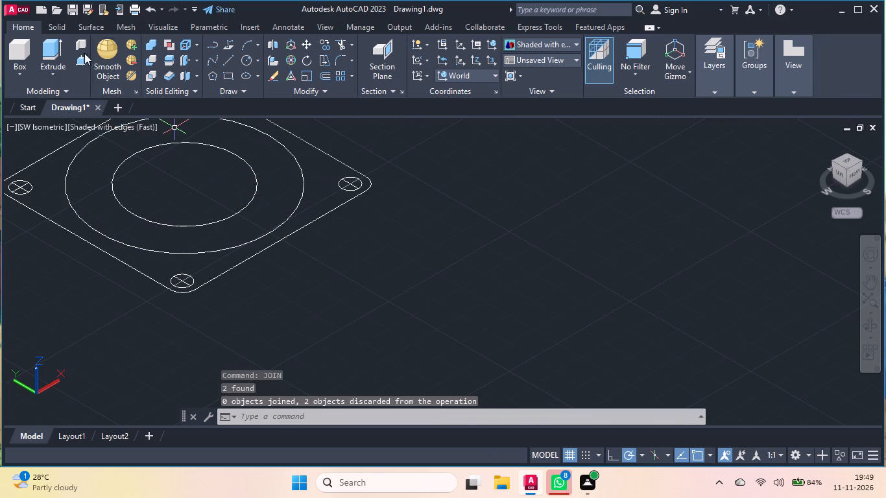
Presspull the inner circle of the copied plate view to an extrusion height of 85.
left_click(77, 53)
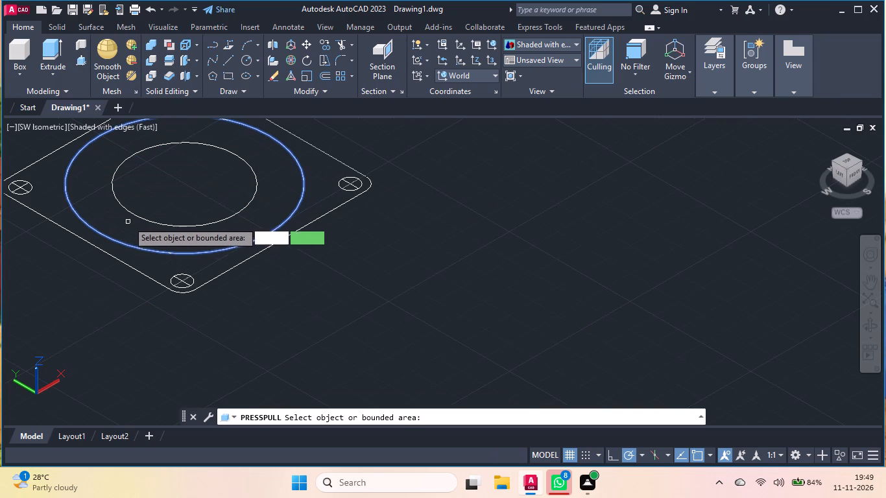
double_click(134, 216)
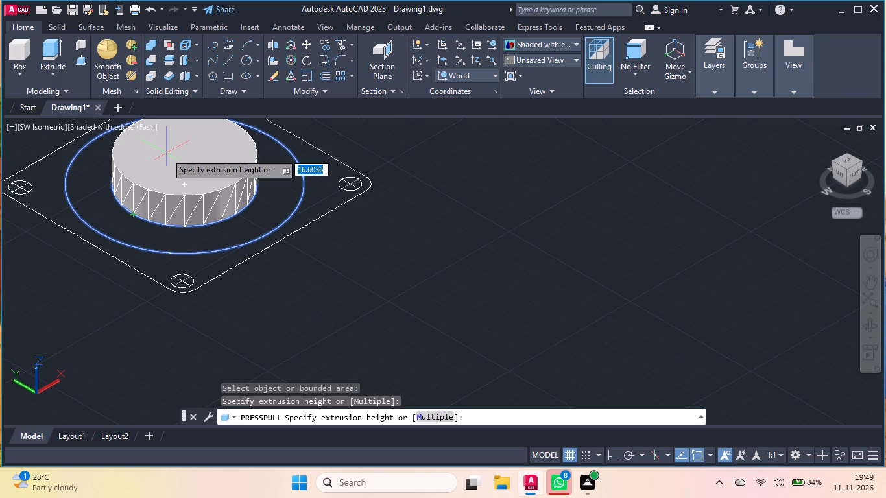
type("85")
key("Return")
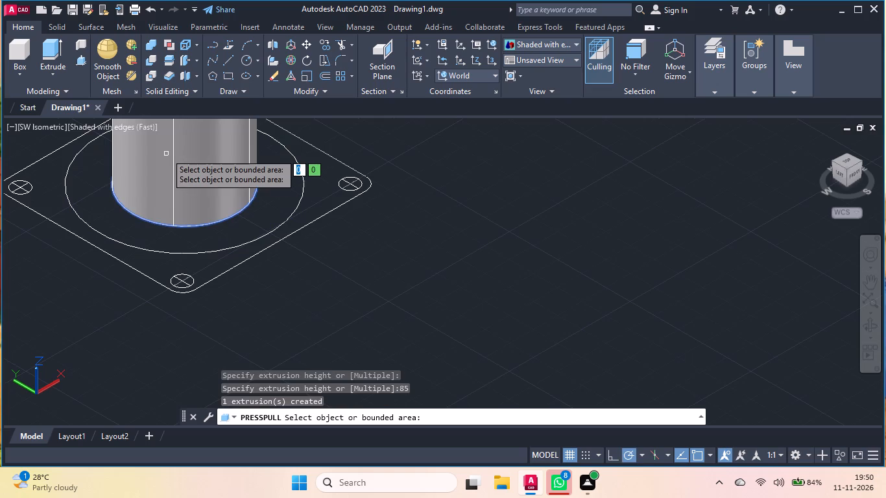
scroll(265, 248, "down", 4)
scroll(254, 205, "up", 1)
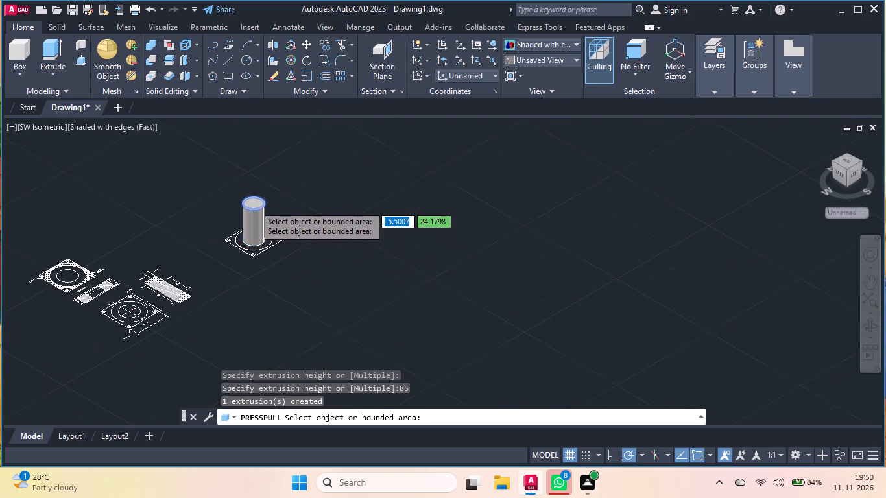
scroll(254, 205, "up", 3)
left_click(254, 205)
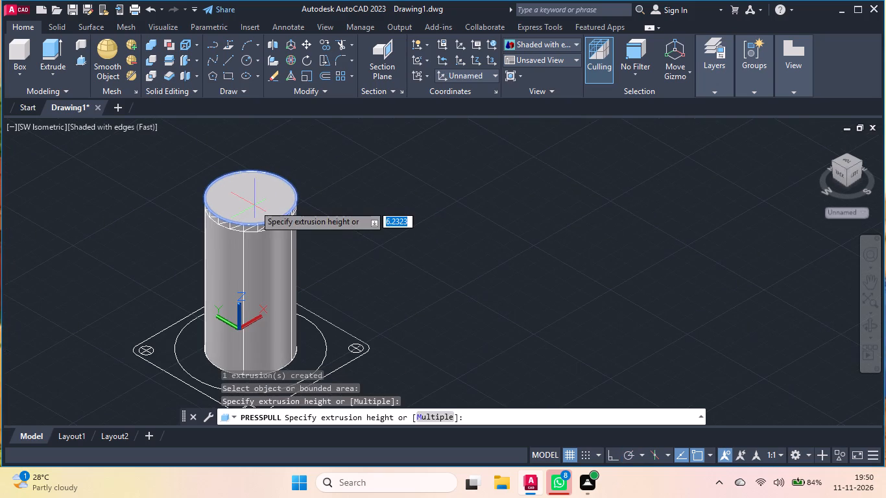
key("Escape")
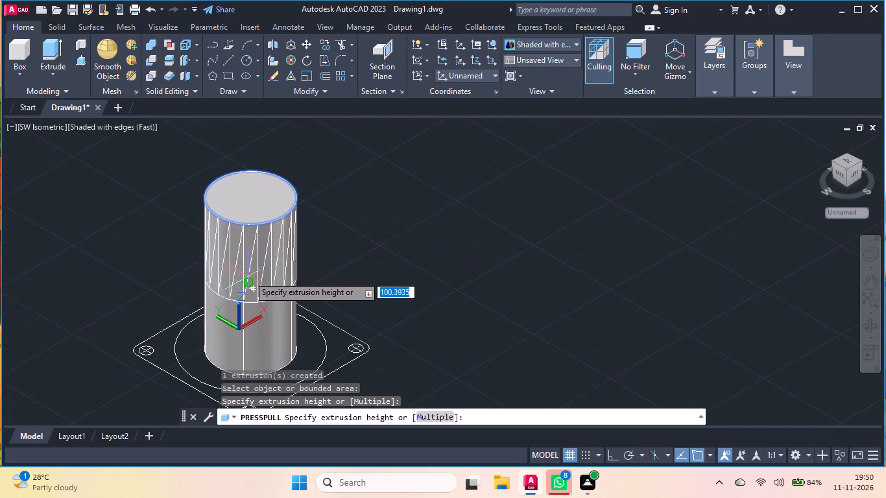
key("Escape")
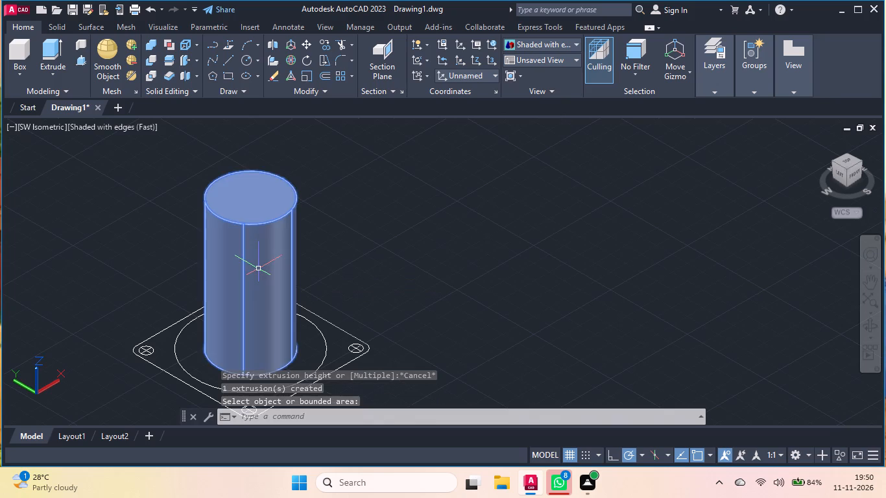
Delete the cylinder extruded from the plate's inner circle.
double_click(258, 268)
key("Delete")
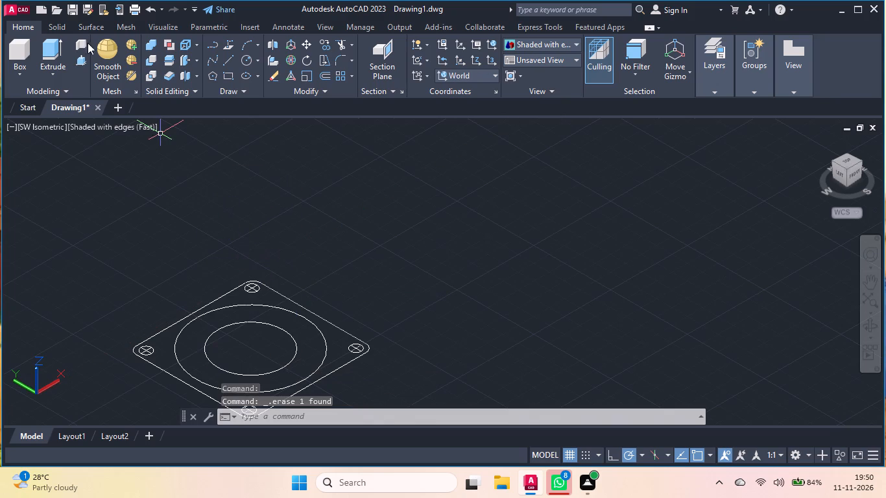
Presspull the inner circle of the copied plate view to an extrusion height of about 15.
double_click(81, 63)
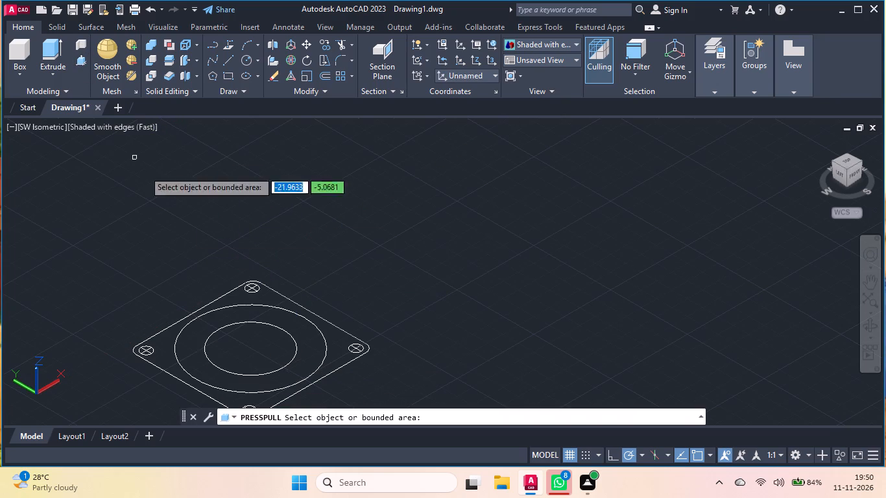
scroll(193, 303, "down", 1)
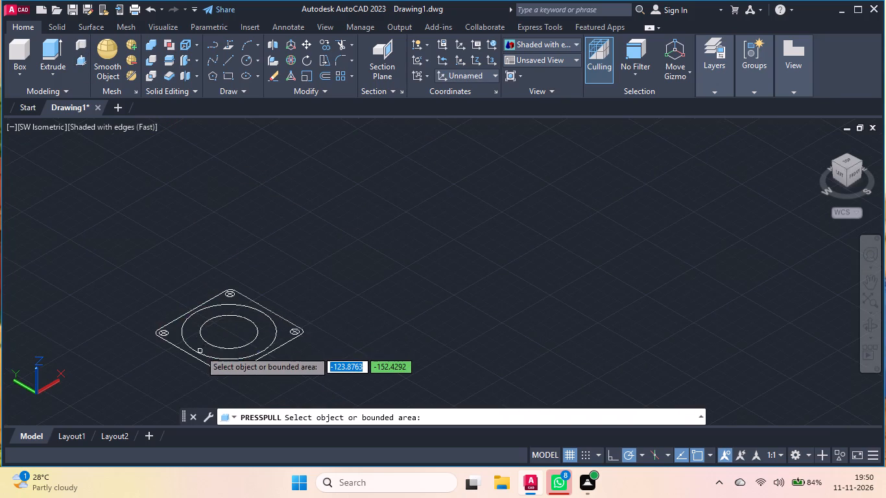
scroll(200, 350, "up", 3)
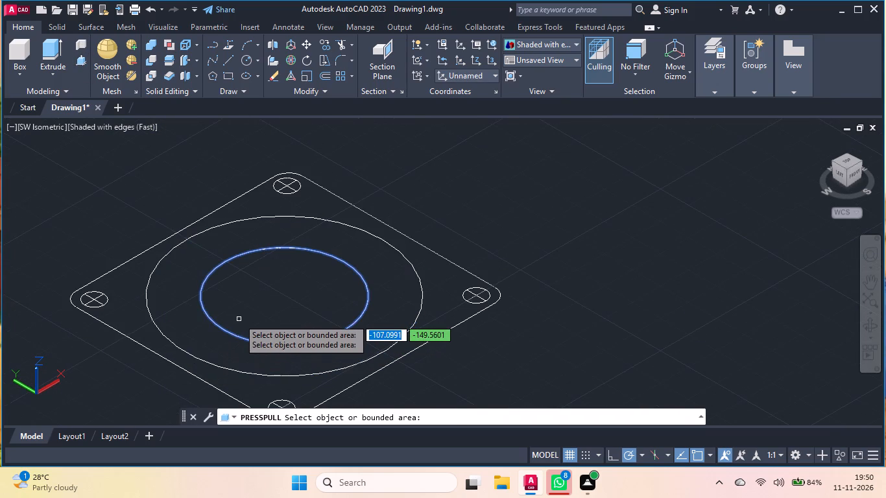
double_click(239, 318)
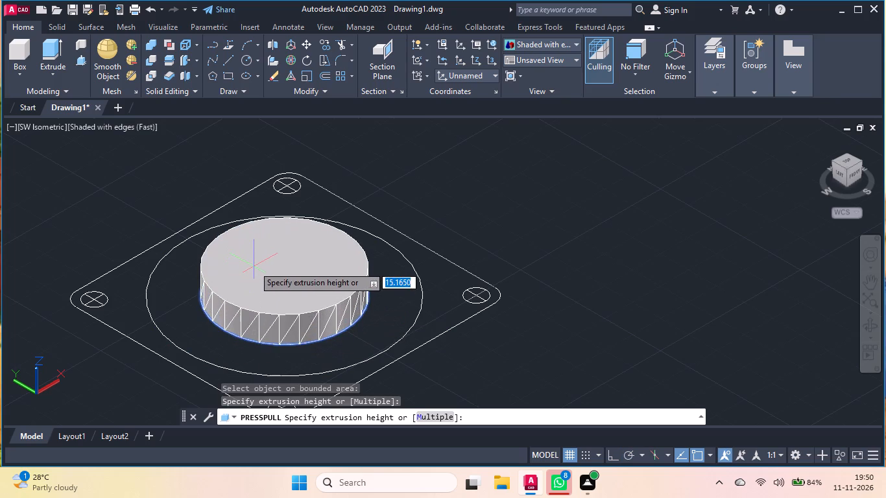
double_click(254, 266)
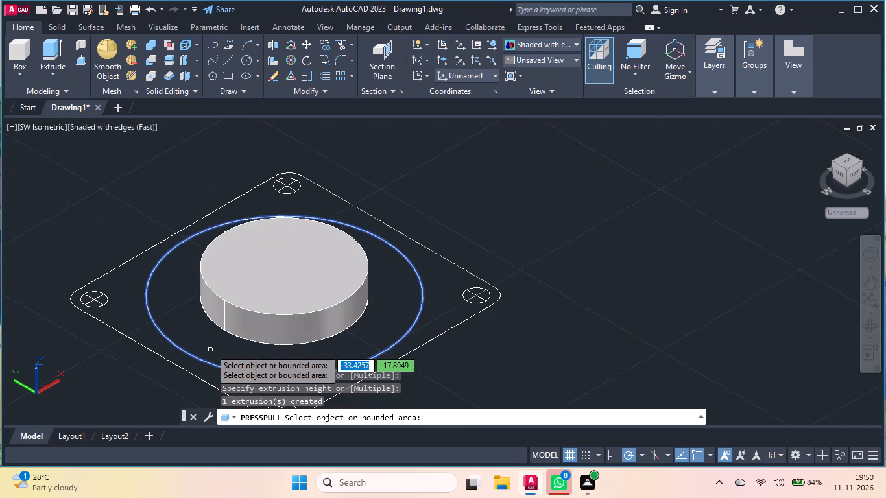
Presspull the ring between the inner and outer concentric circles upward into a flat raised disc, partly covering the inner cylinder's height.
left_click(210, 349)
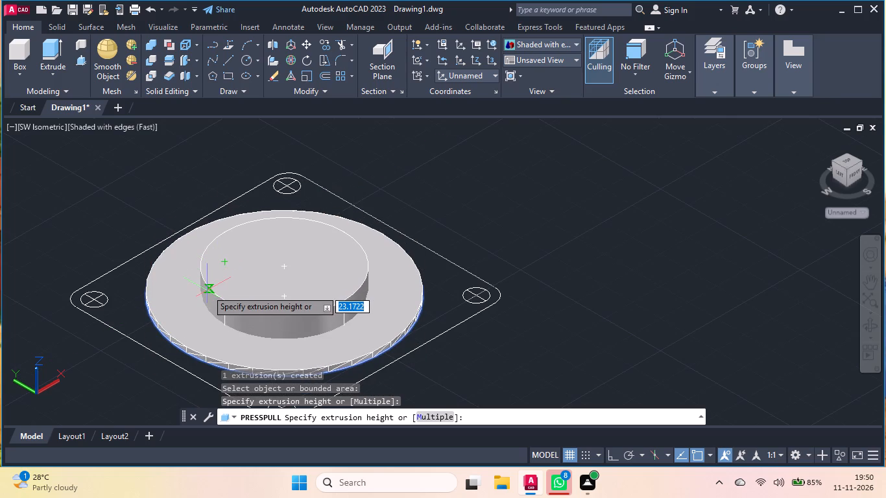
triple_click(210, 274)
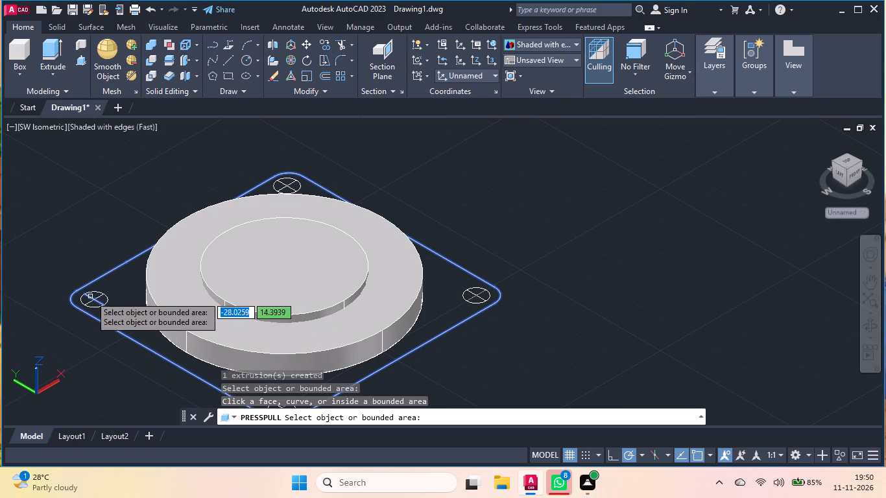
scroll(88, 302, "up", 3)
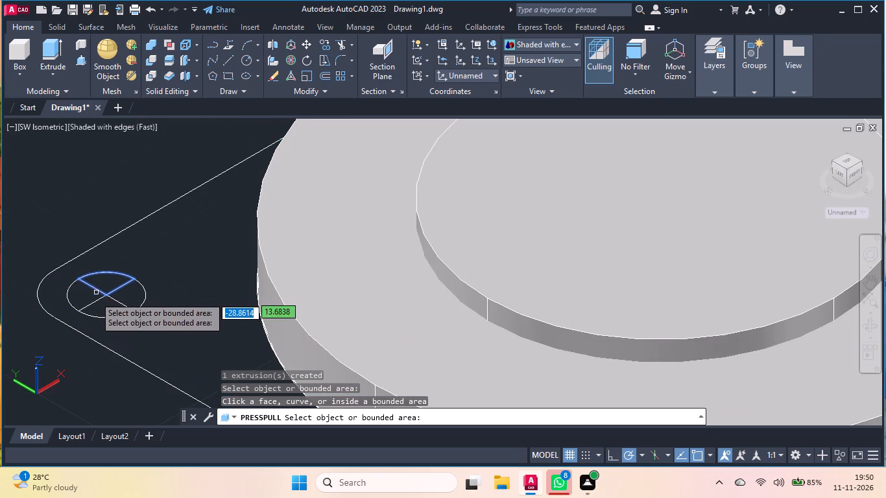
right_click(94, 174)
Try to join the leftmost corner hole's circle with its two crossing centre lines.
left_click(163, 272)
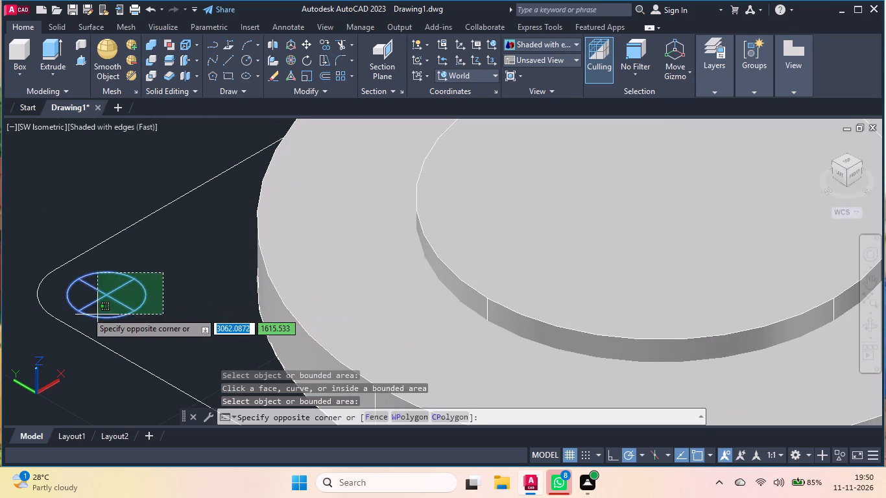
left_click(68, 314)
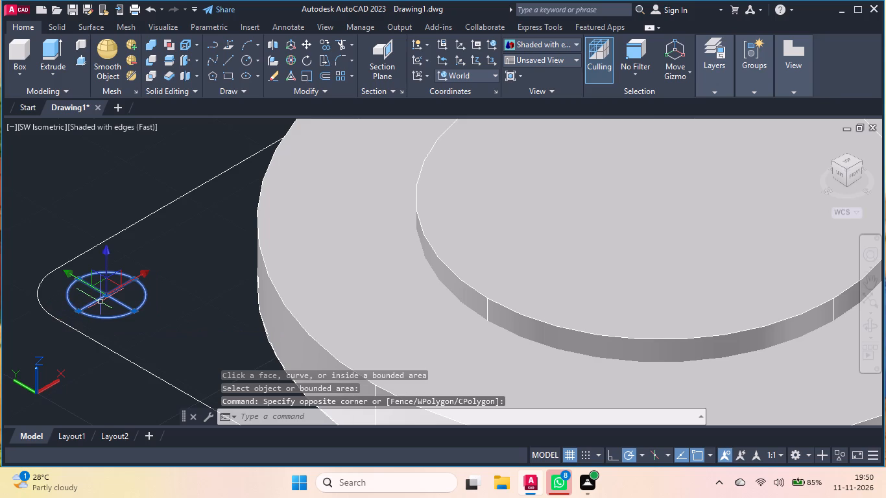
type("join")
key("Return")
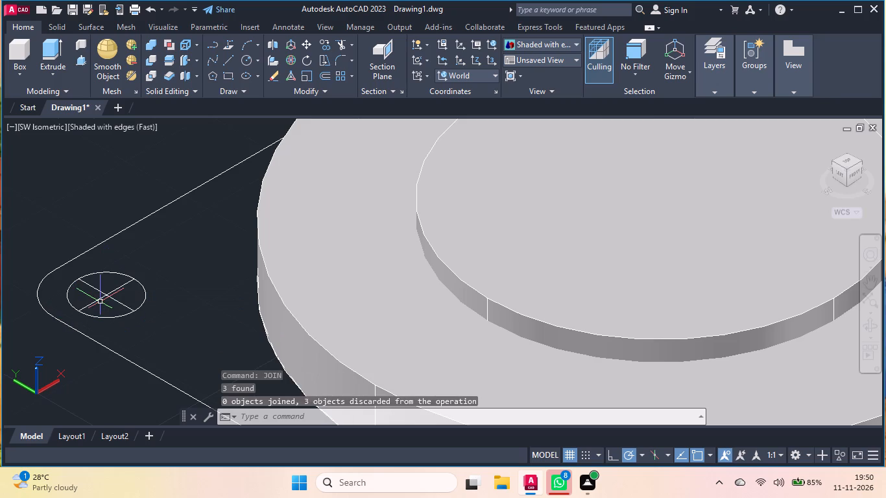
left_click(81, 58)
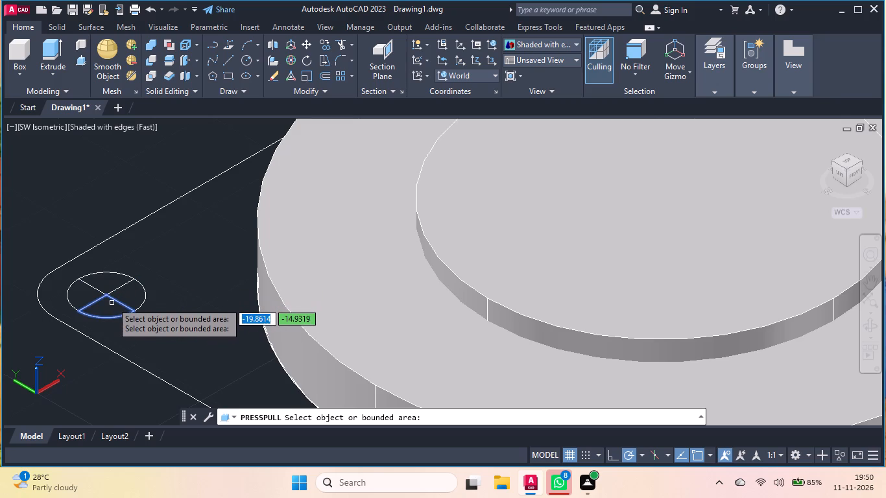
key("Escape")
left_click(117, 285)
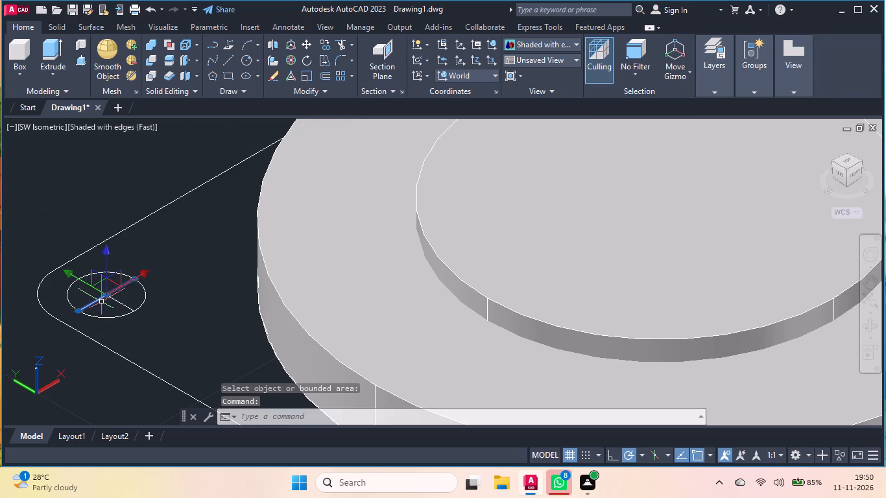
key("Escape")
Delete the two crossing centre lines inside the leftmost corner hole's circle.
double_click(124, 286)
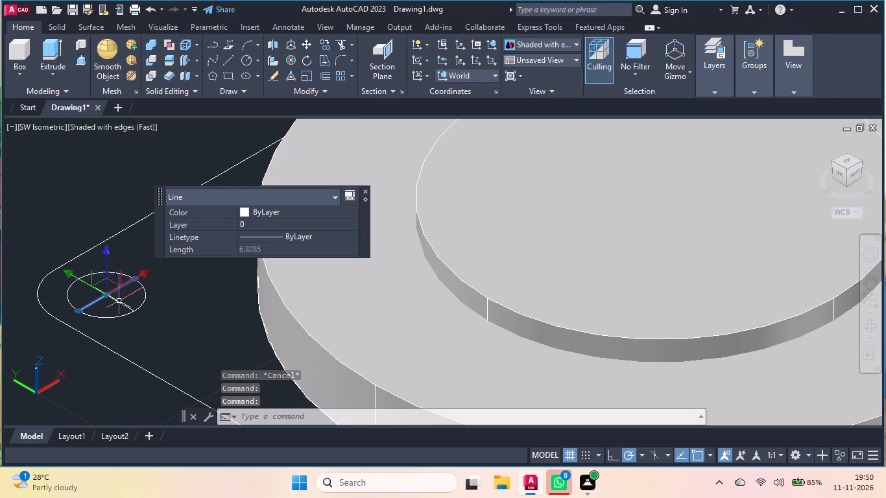
left_click(118, 303)
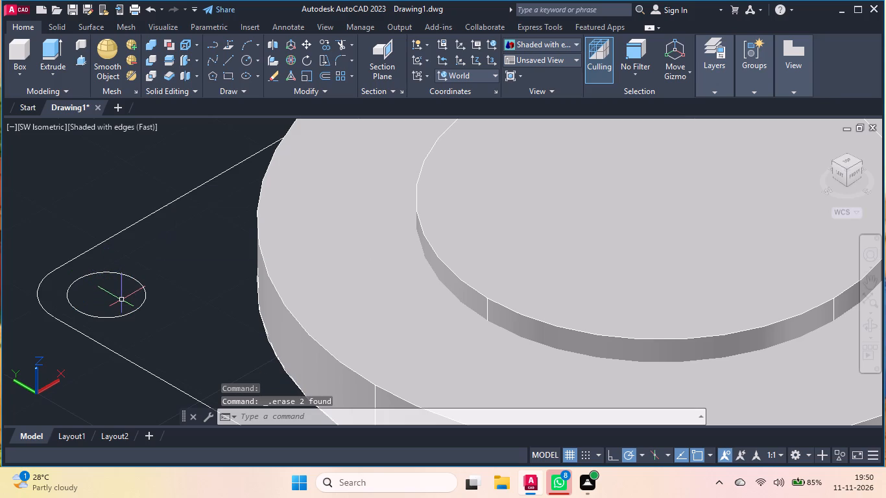
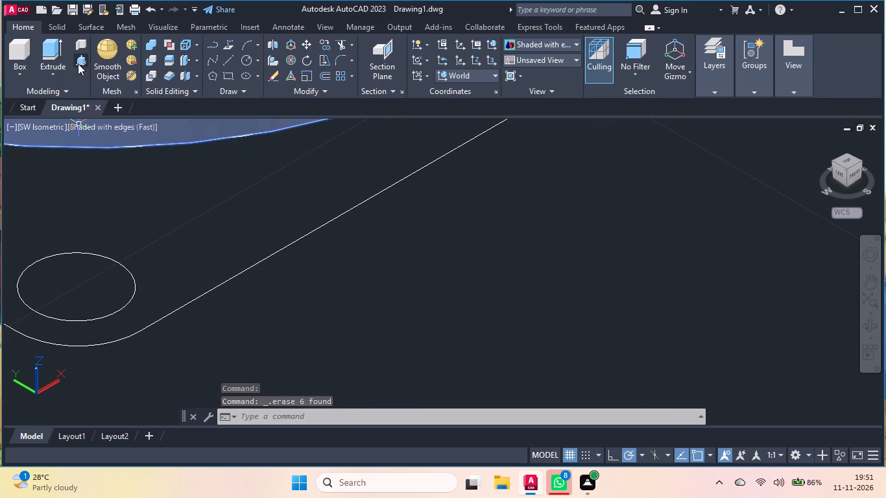
Presspull the front corner hole's circle upward into a short cylinder about 1.28 high.
left_click(78, 62)
left_click(84, 300)
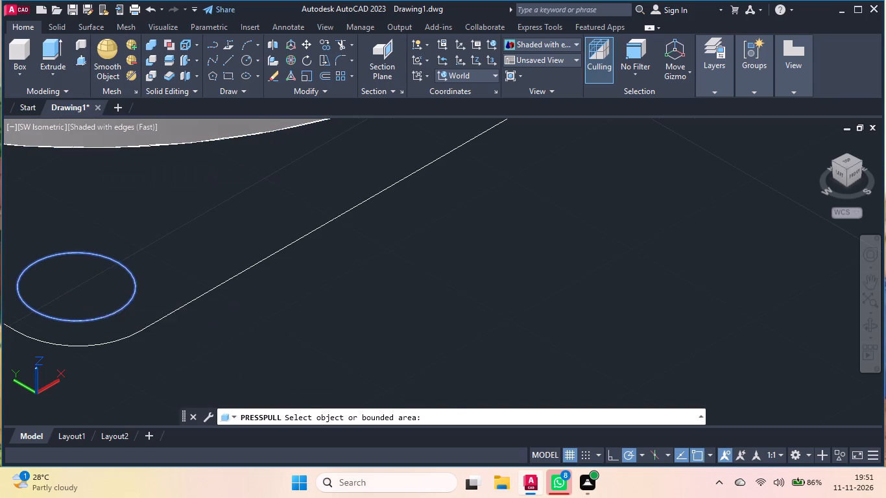
left_click(88, 268)
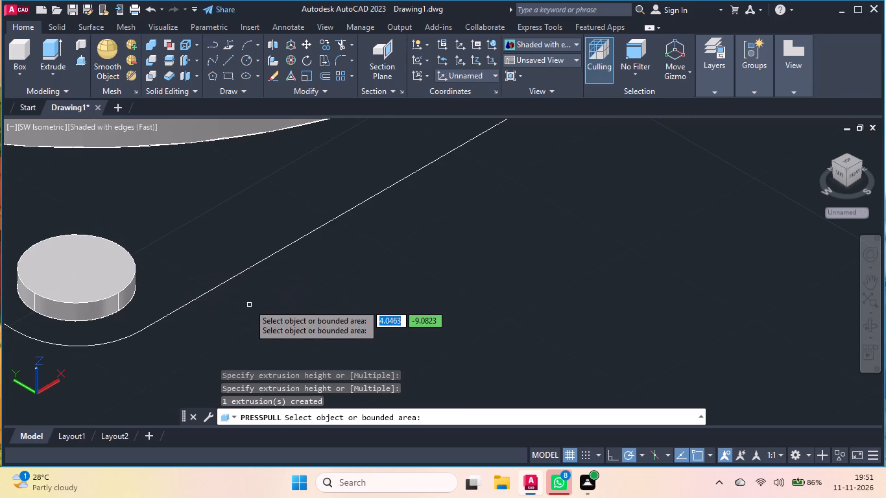
key("Escape")
Delete the flat circles of the other three corner holes.
scroll(219, 289, "down", 4)
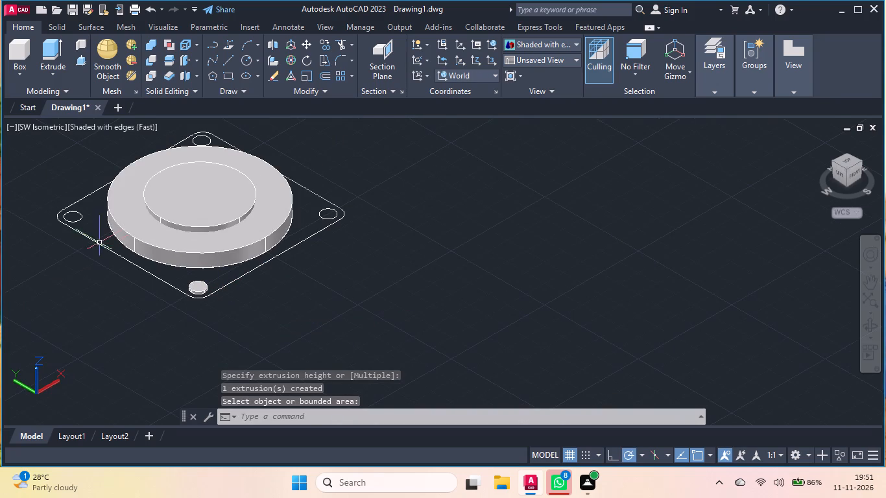
left_click(80, 219)
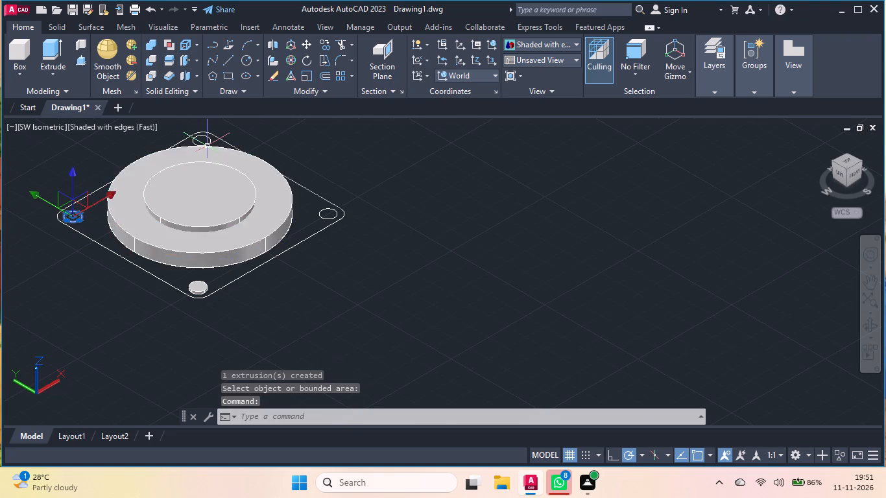
left_click(208, 140)
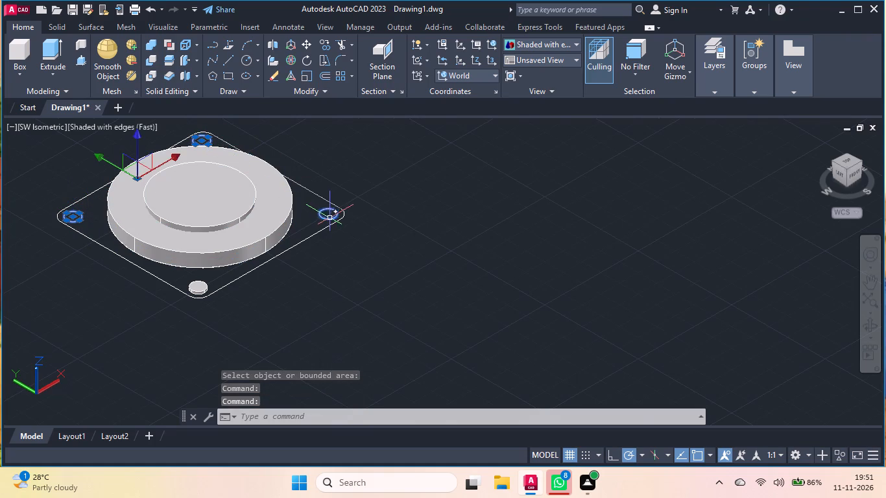
double_click(329, 217)
key("Delete")
Copy the front corner cylinder together with its circle to the plate's other three corners.
scroll(176, 296, "up", 2)
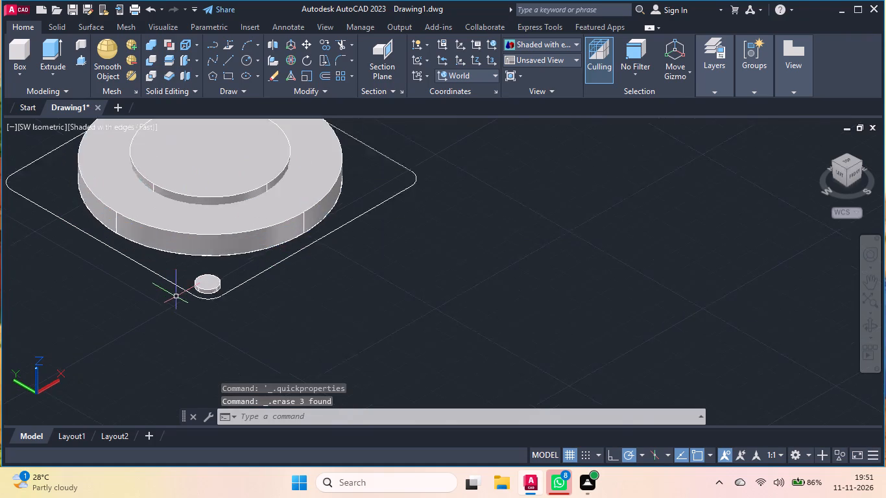
left_click(267, 239)
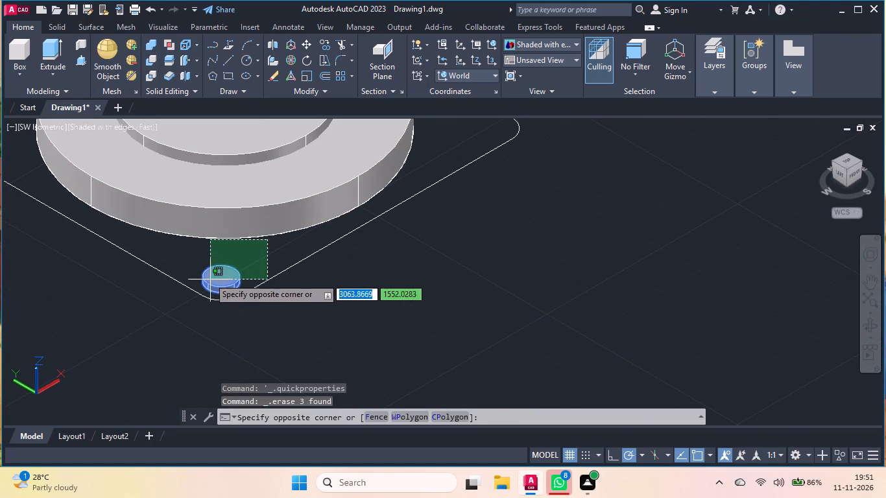
left_click(209, 278)
type("co")
key("Return")
left_click(222, 272)
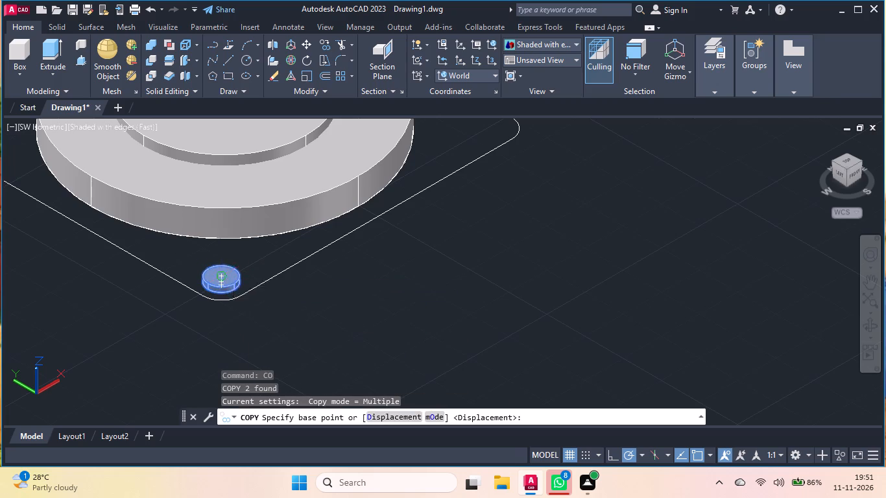
scroll(353, 287, "down", 3)
scroll(254, 235, "up", 1)
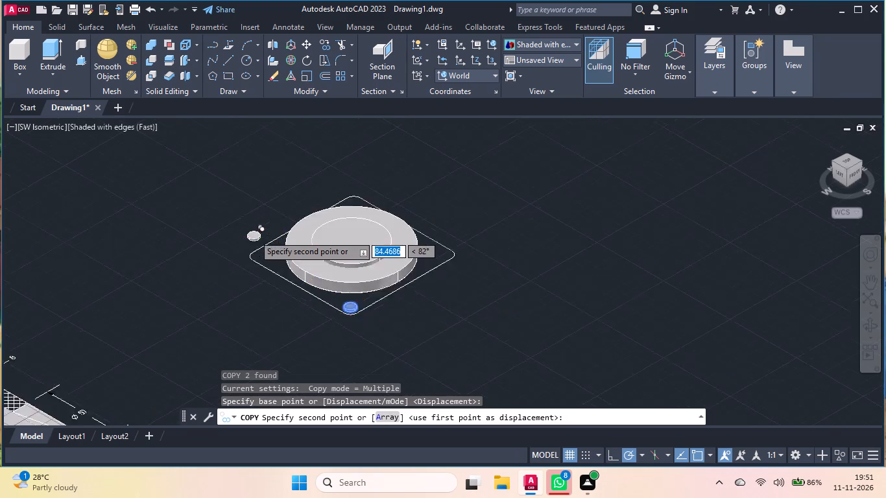
scroll(254, 235, "up", 3)
left_click(287, 298)
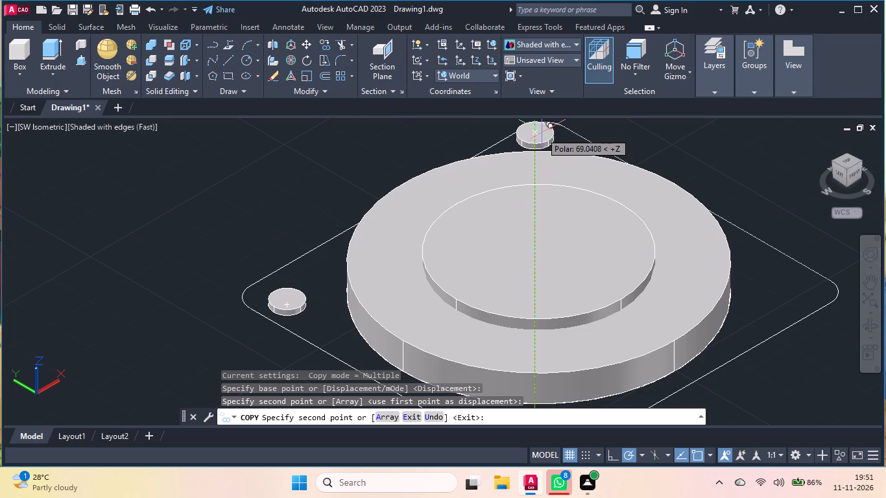
double_click(548, 134)
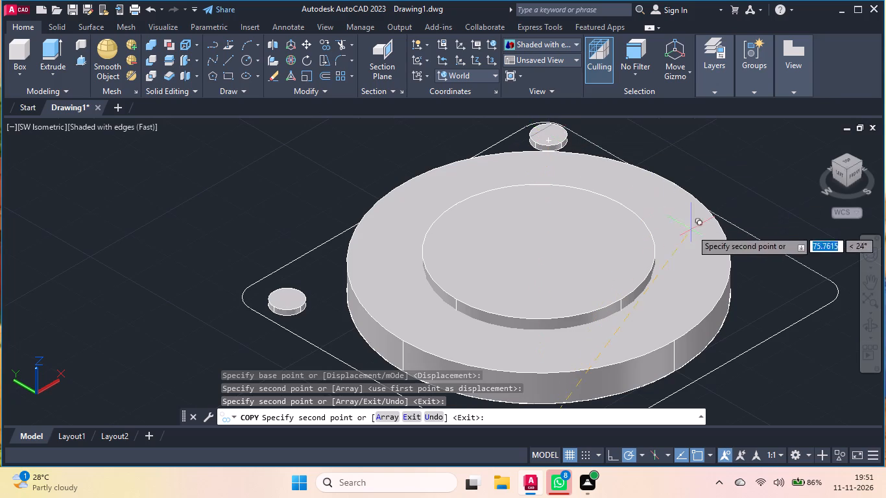
double_click(791, 284)
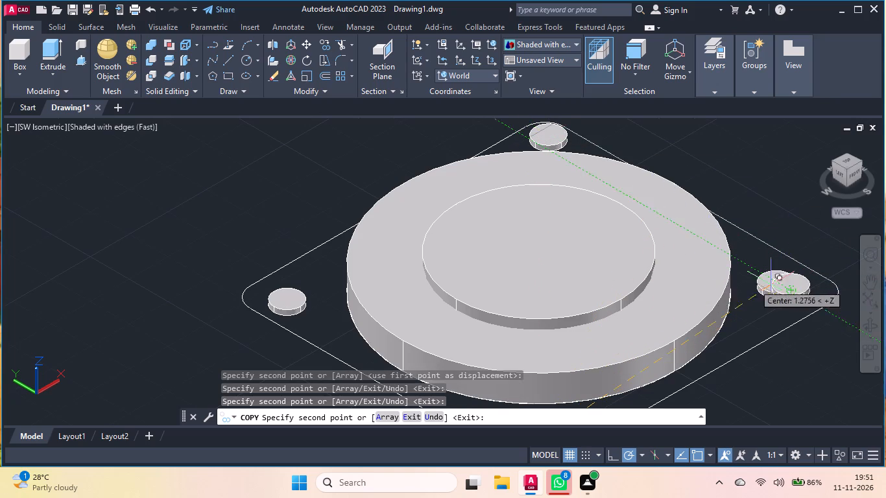
key("Escape")
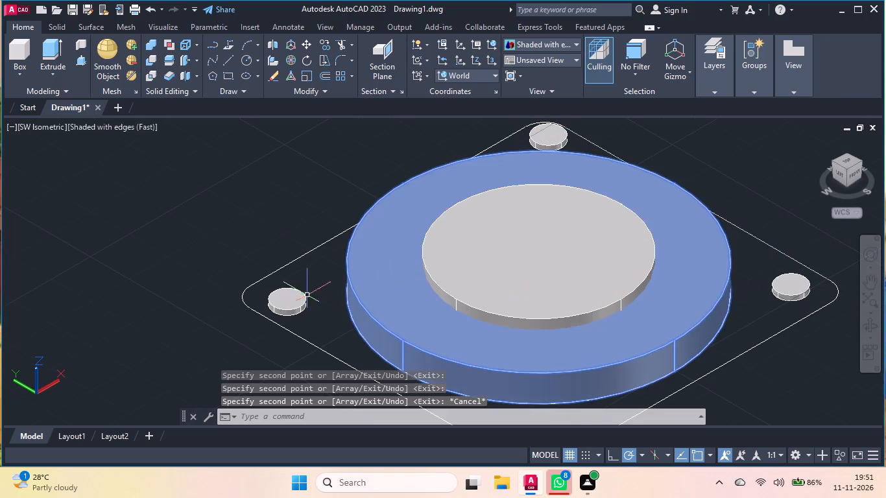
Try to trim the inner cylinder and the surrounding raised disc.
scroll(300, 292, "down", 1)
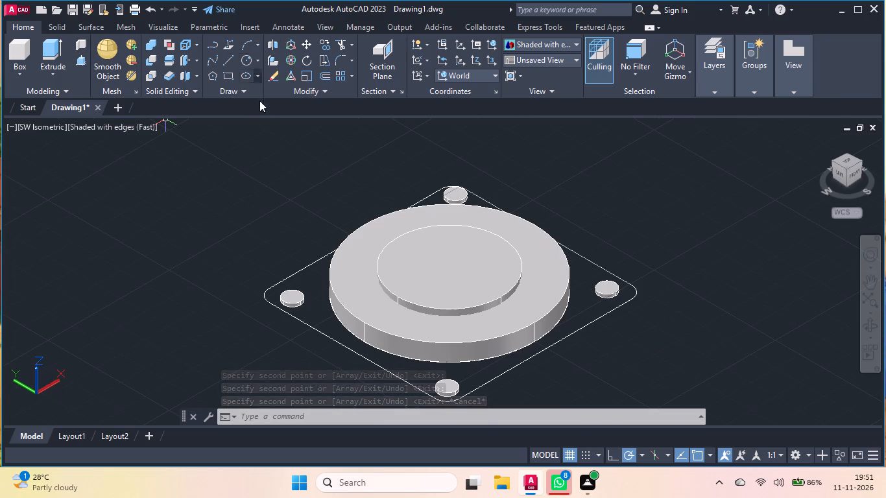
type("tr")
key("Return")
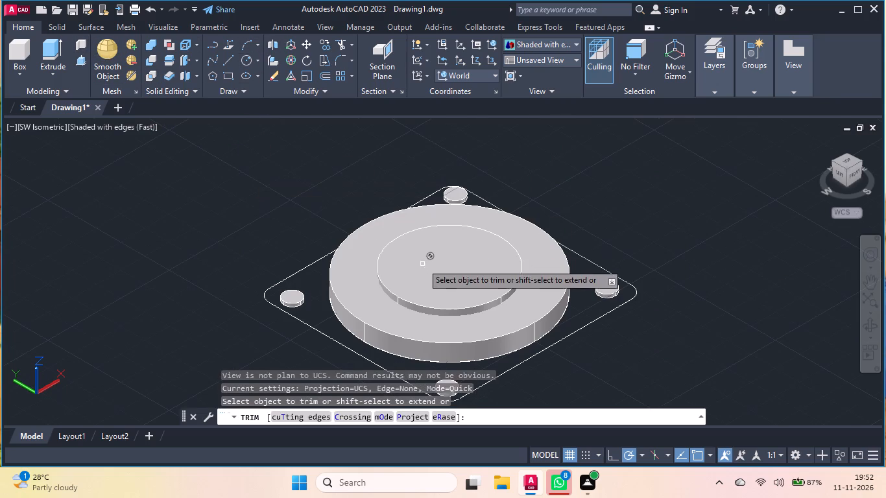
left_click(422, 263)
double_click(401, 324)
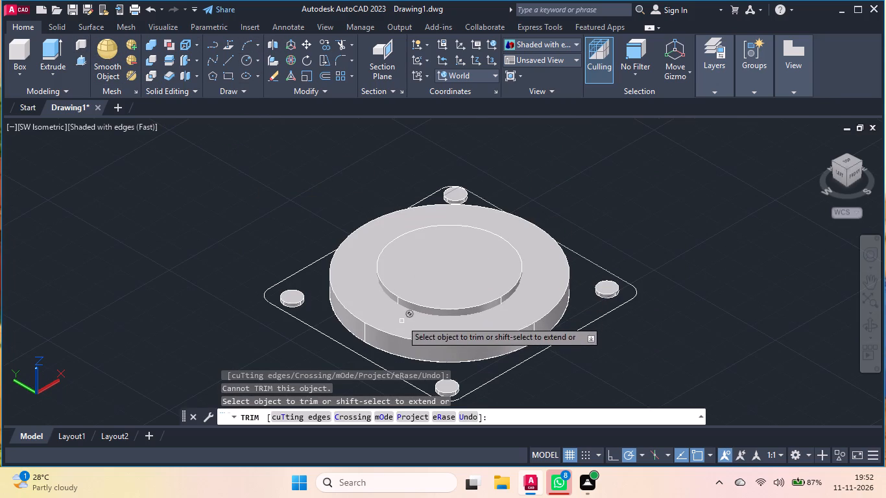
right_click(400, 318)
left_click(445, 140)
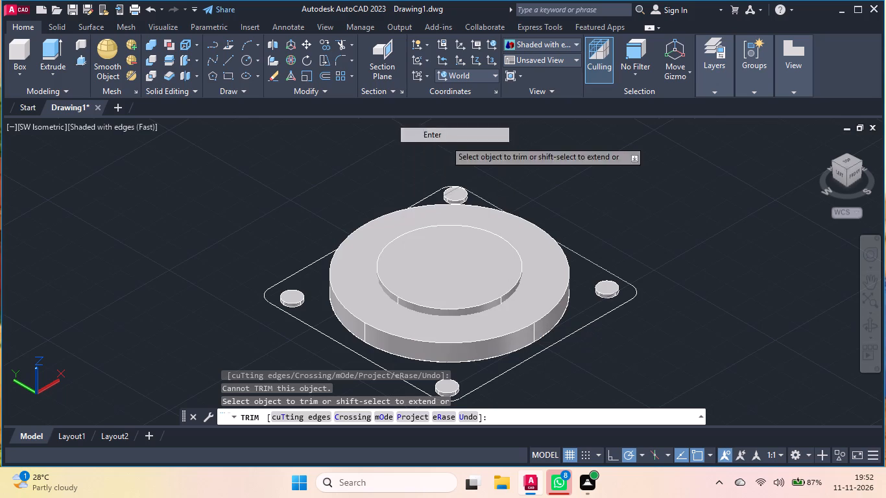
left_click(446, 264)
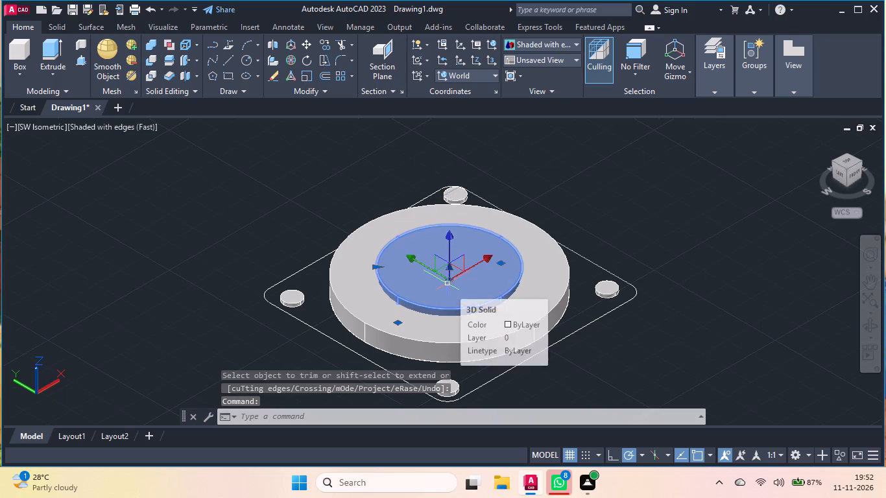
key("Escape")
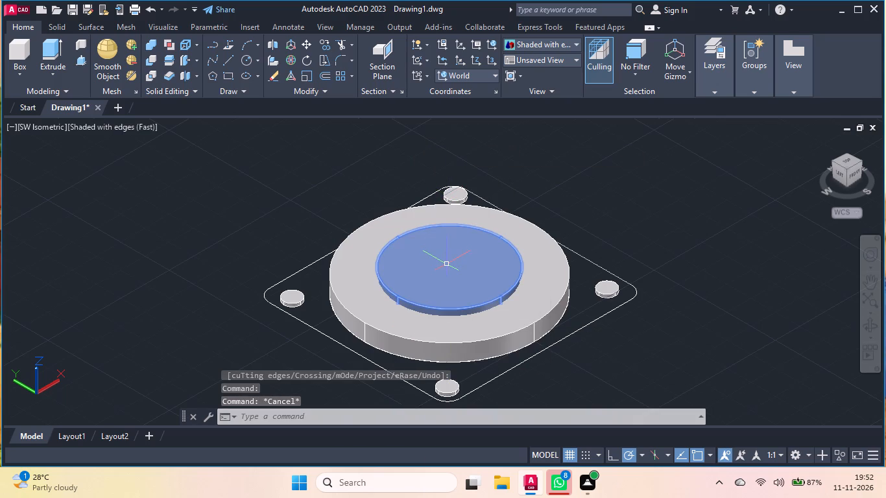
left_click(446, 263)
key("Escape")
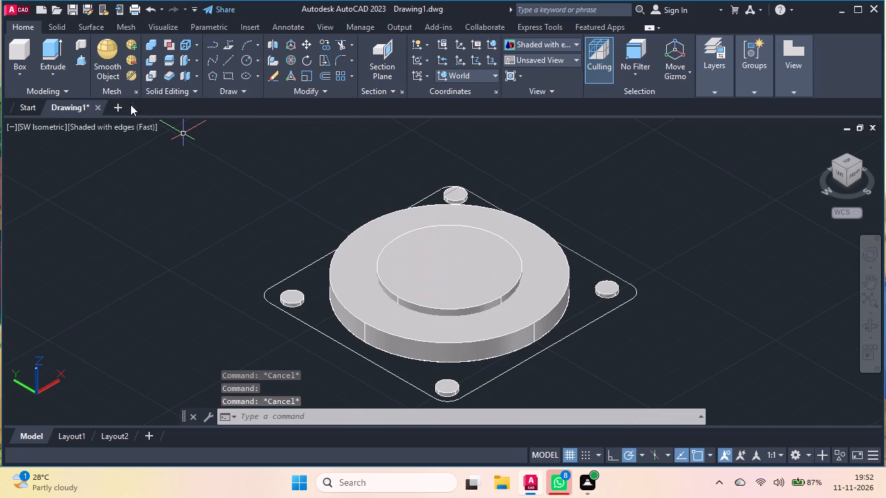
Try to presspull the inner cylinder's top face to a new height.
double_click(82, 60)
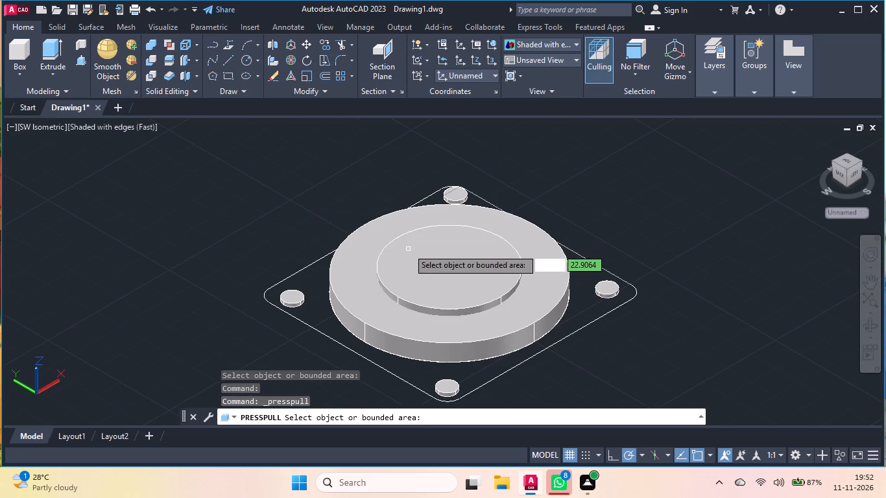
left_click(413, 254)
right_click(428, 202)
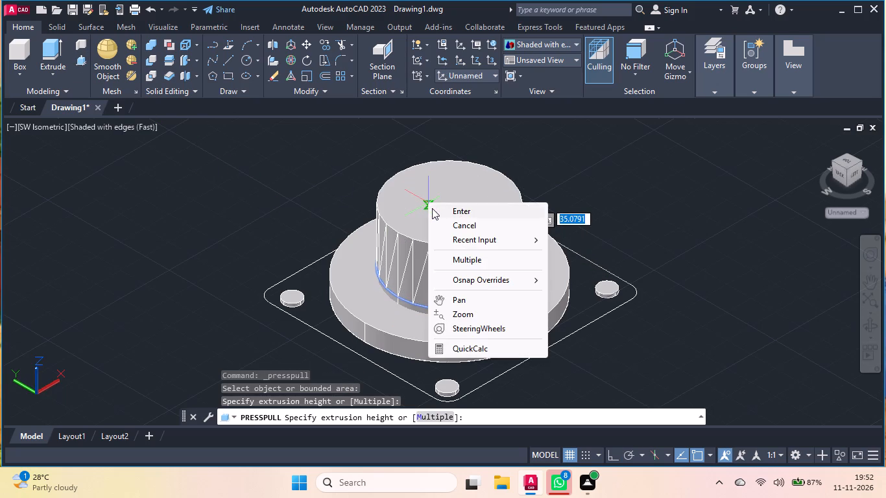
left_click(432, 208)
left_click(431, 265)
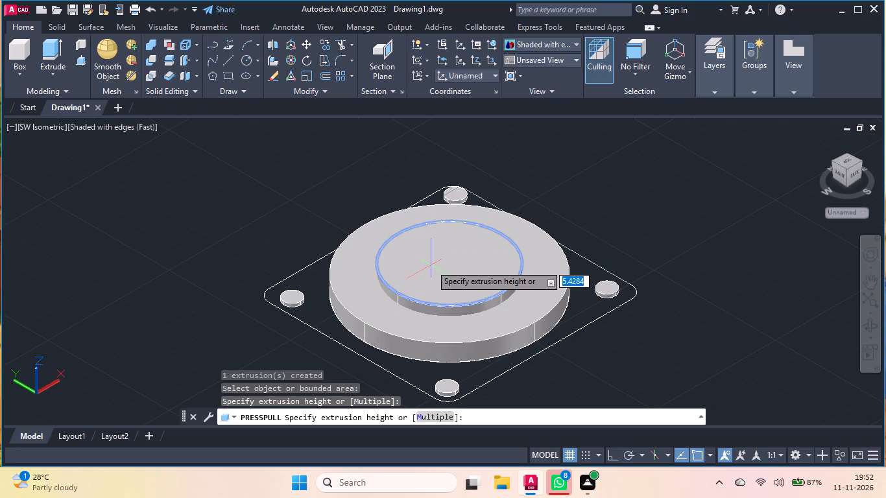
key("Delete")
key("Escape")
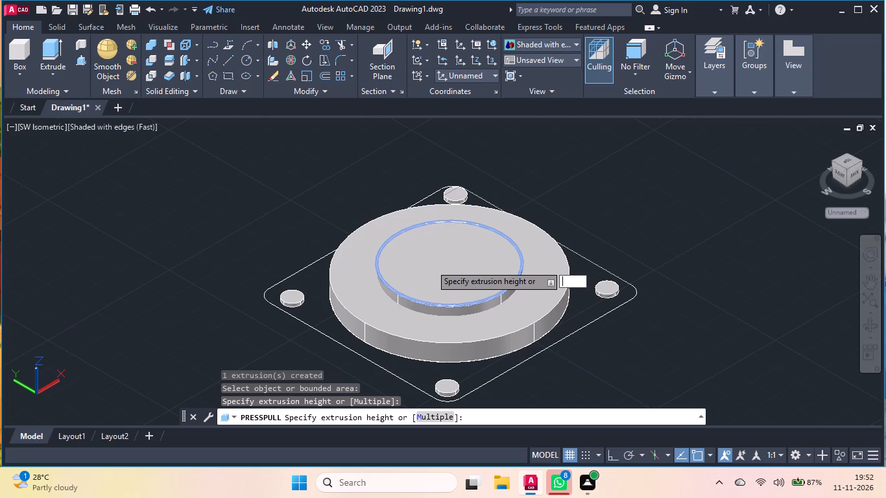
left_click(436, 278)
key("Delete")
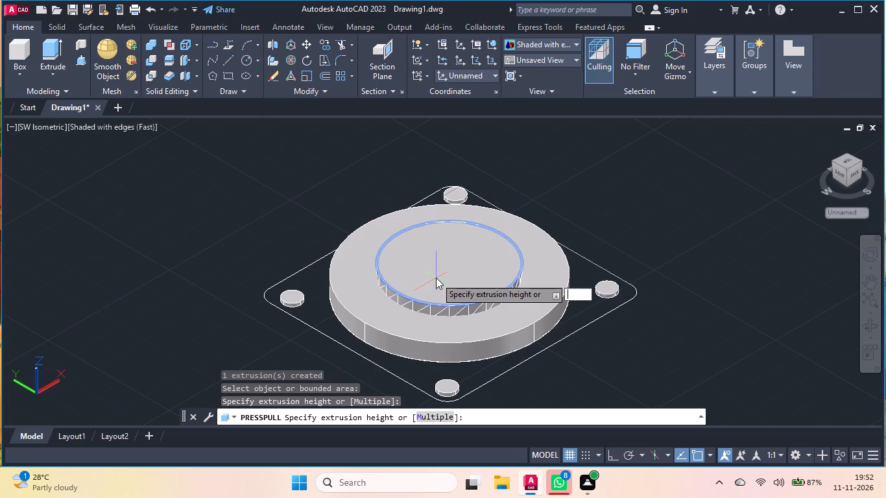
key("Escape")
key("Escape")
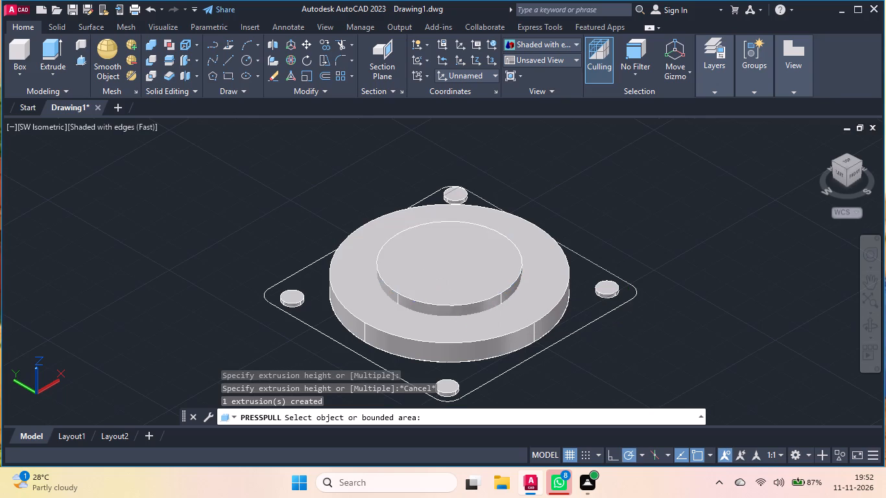
Delete the inner cylinder and the large raised disc, keeping the two concentric circles.
left_click(458, 283)
key("Delete")
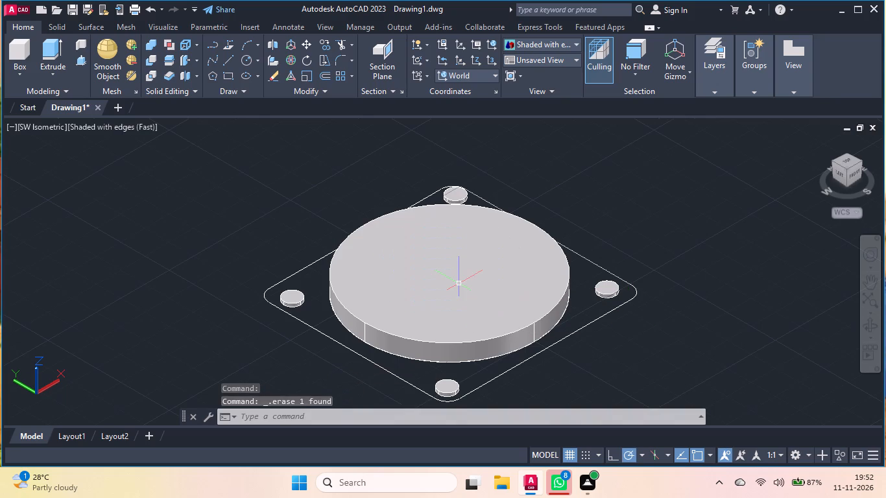
double_click(455, 278)
key("Delete")
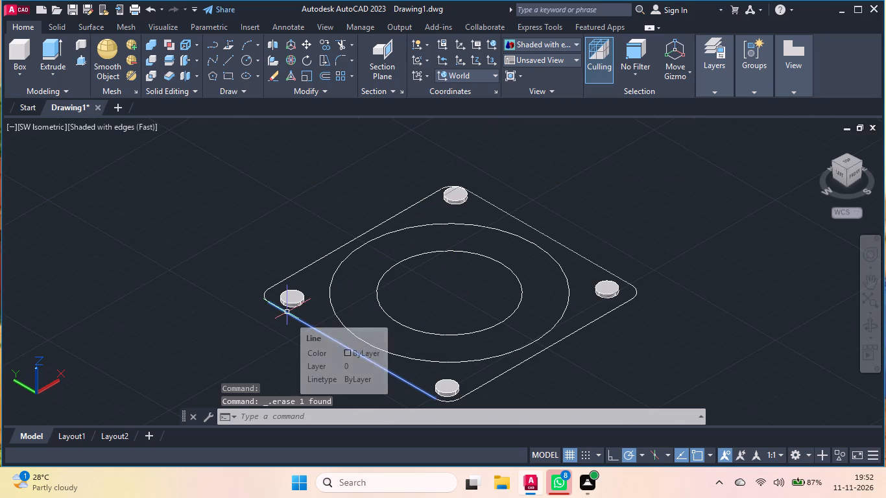
Examine the height and other properties of the leftmost corner cylinder.
scroll(280, 283, "up", 2)
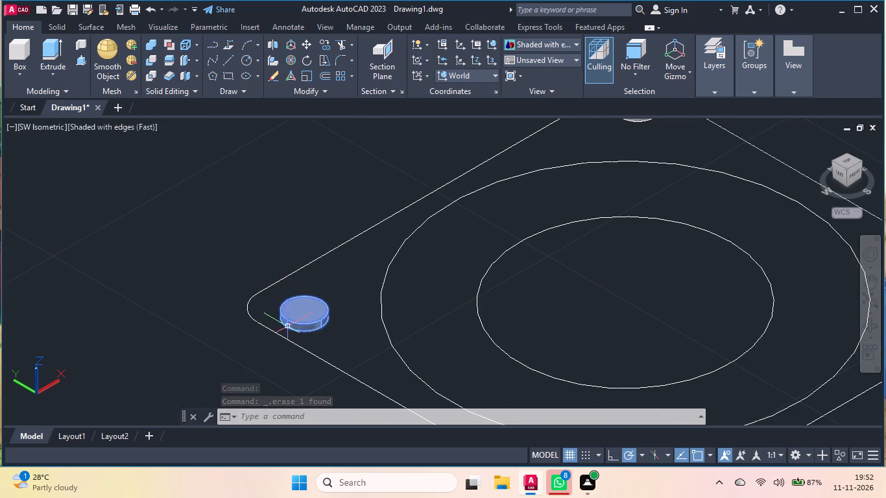
scroll(289, 326, "up", 1)
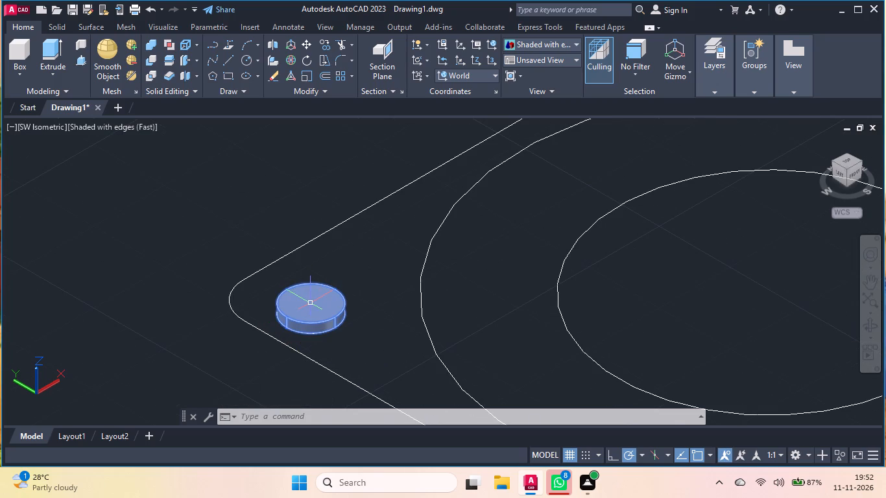
double_click(310, 302)
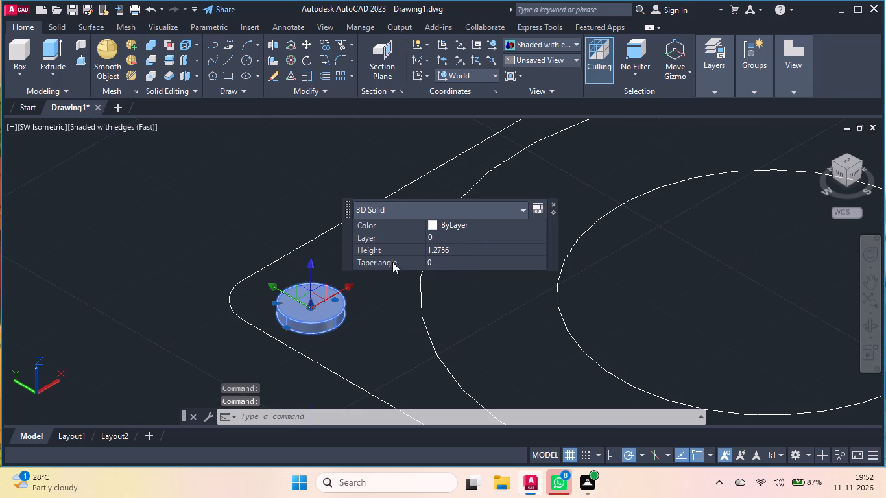
left_click(550, 202)
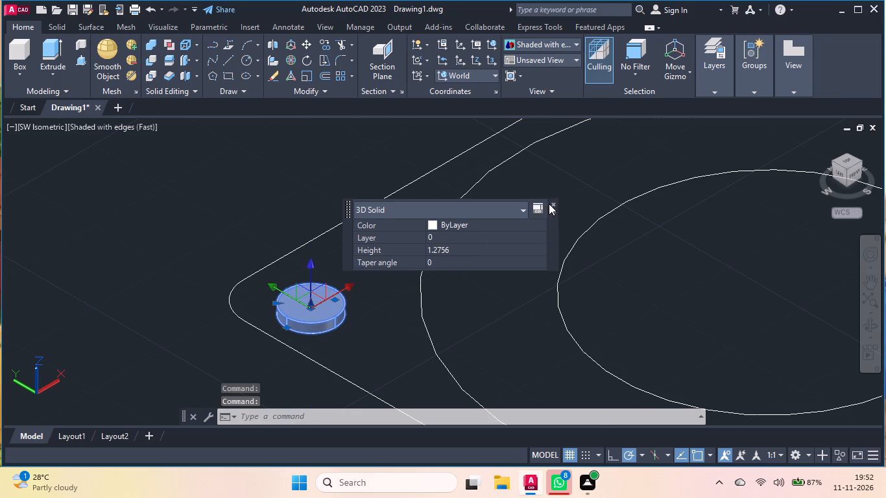
triple_click(550, 202)
double_click(553, 204)
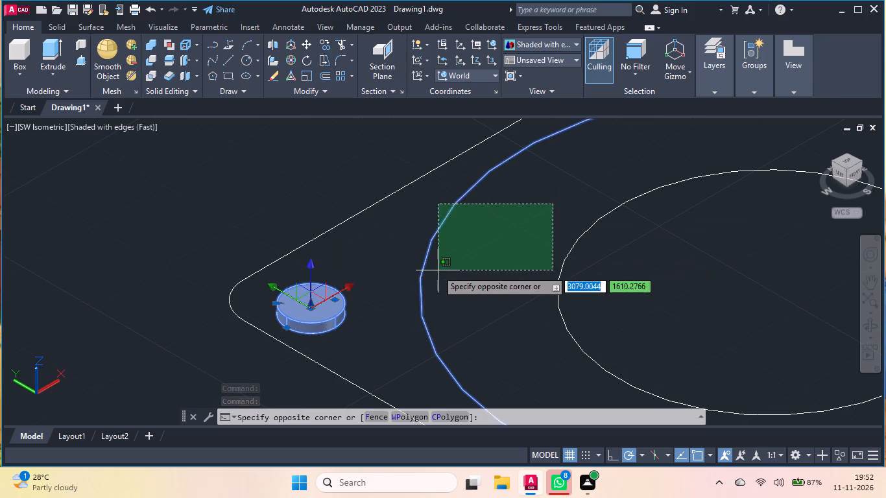
key("Escape")
scroll(455, 272, "down", 2)
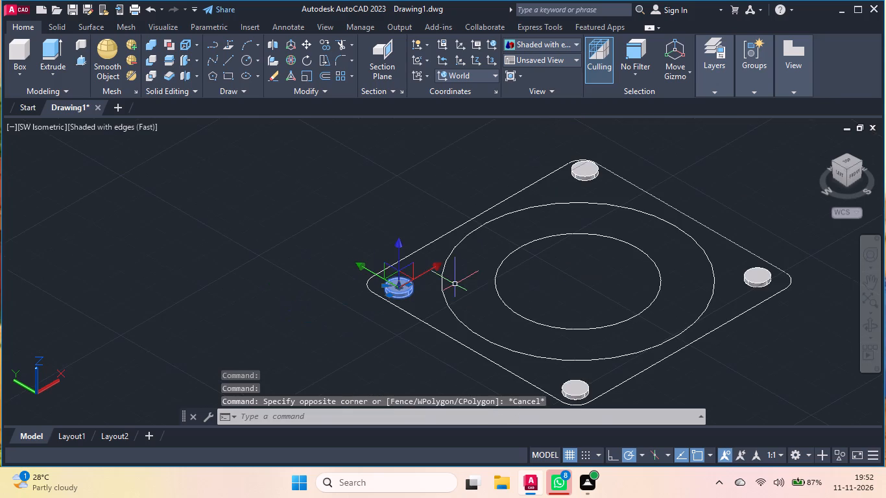
key("Escape")
scroll(407, 292, "up", 2)
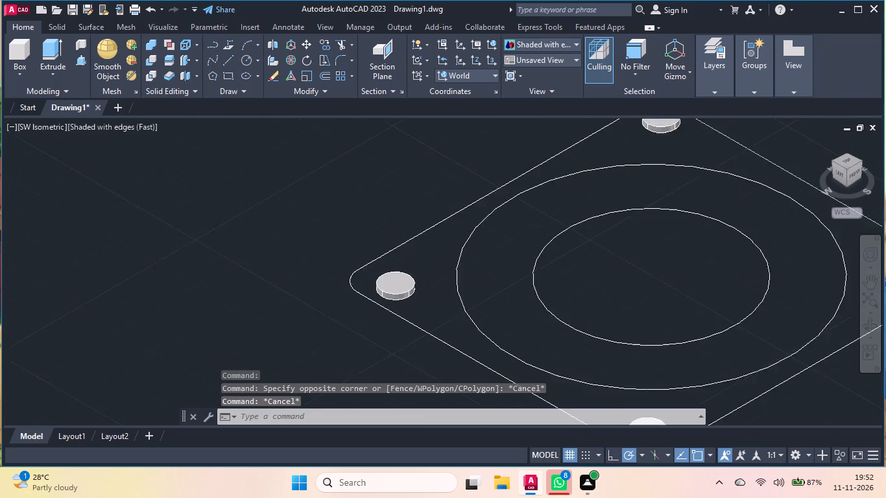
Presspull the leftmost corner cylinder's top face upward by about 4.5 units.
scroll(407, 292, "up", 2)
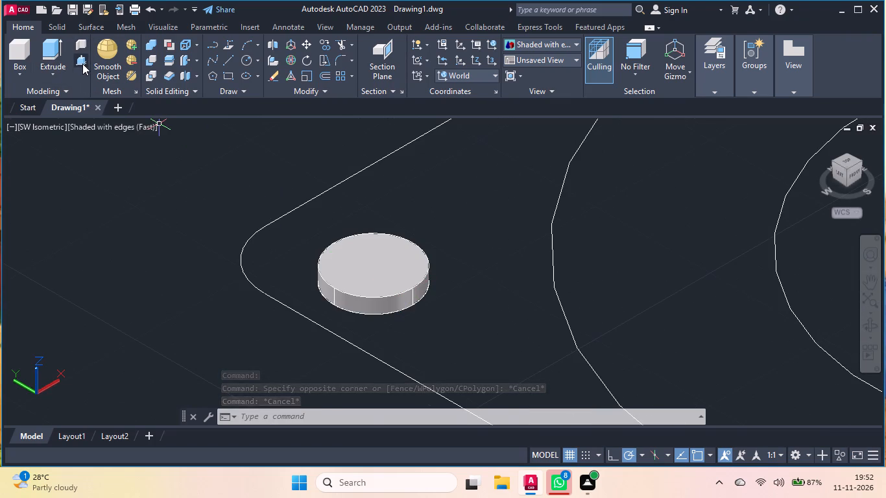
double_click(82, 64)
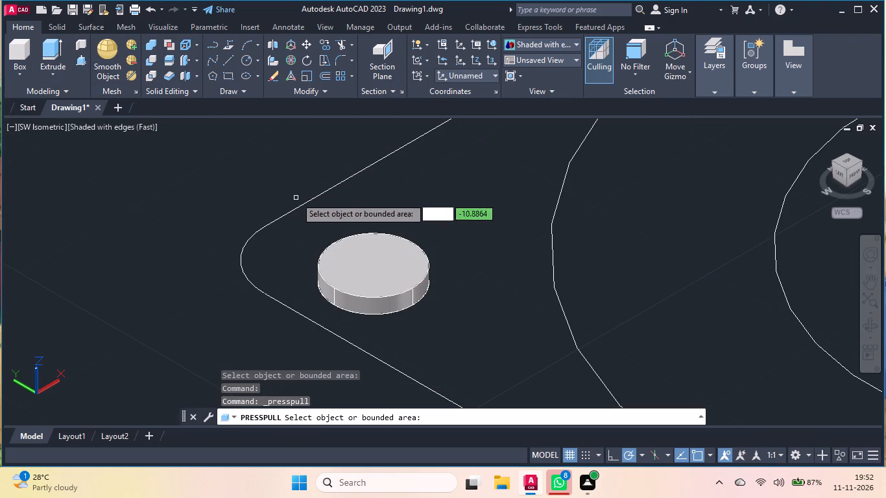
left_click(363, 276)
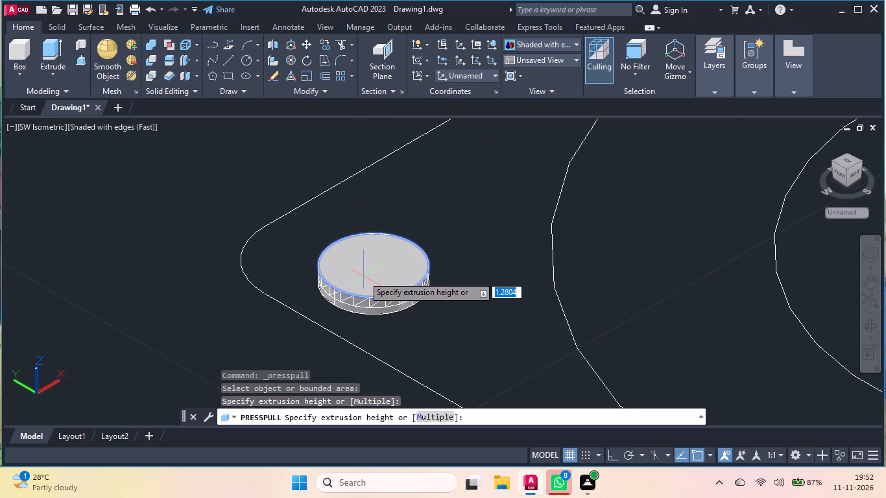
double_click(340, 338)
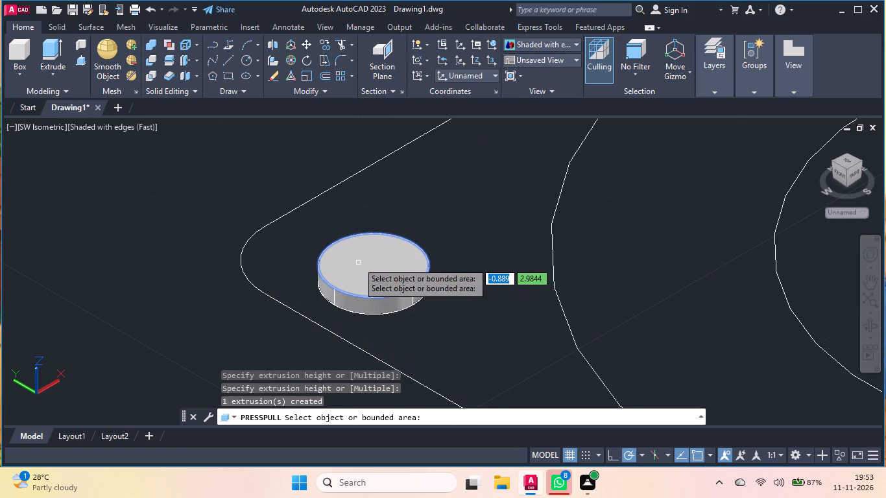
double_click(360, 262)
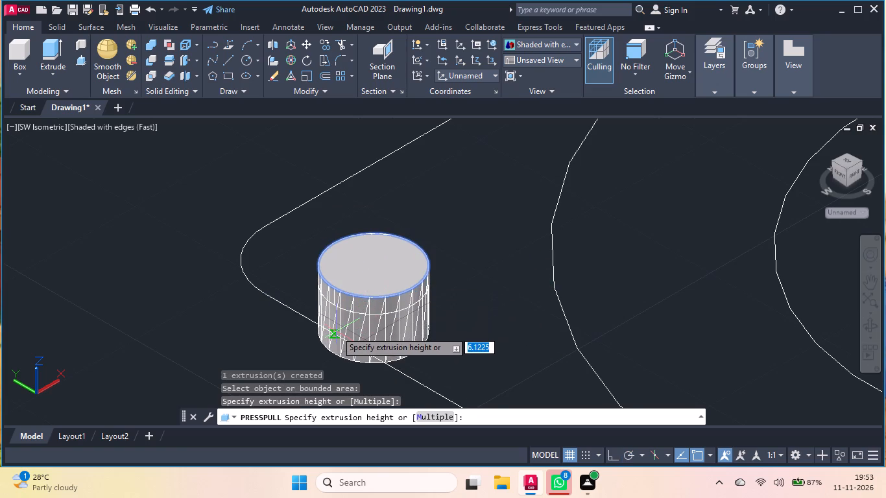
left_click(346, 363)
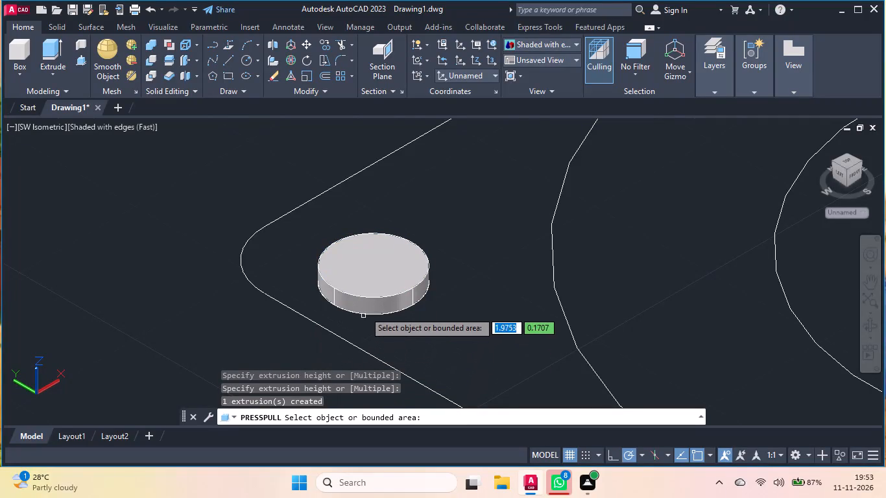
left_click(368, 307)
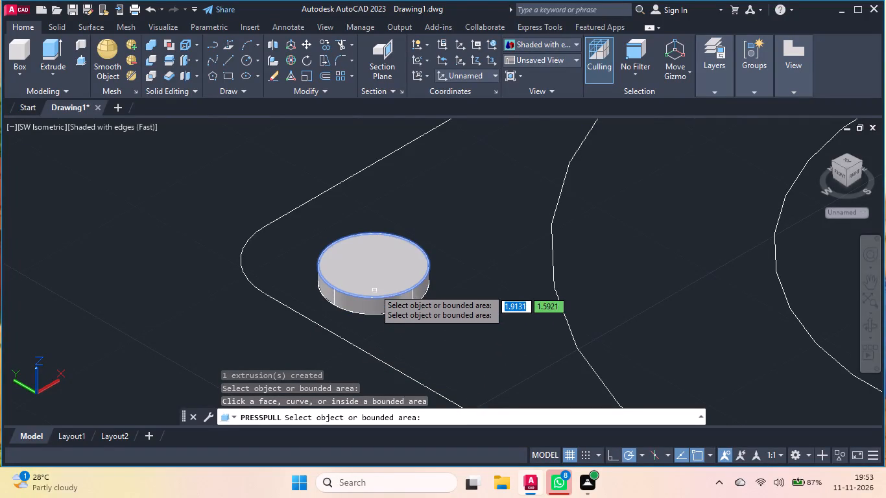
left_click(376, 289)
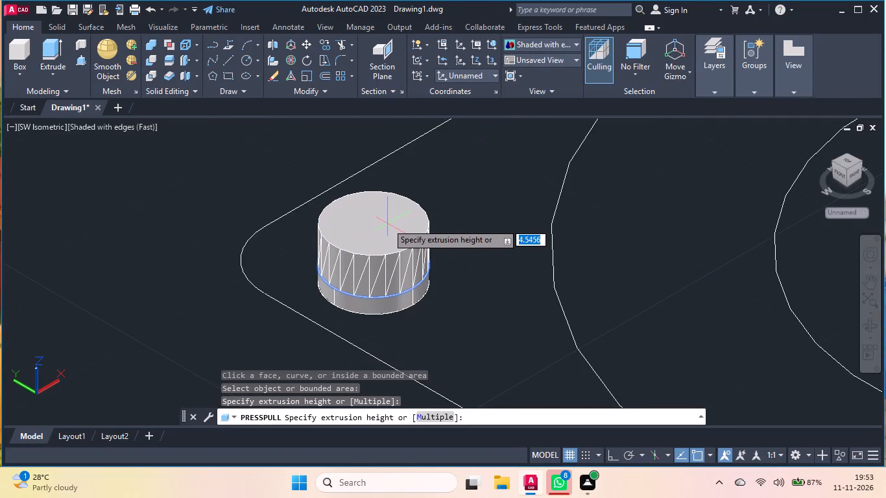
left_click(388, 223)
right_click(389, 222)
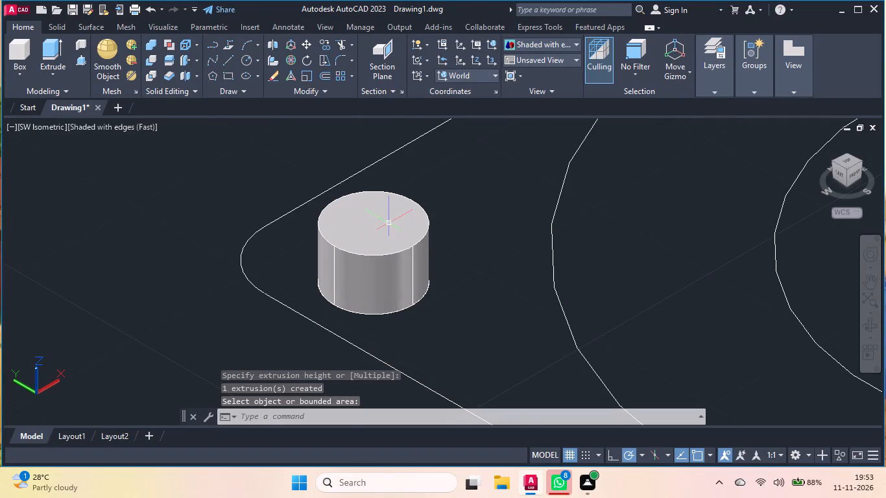
Delete the leftmost corner cylinder, keeping its hole circle on the plate outline.
double_click(389, 222)
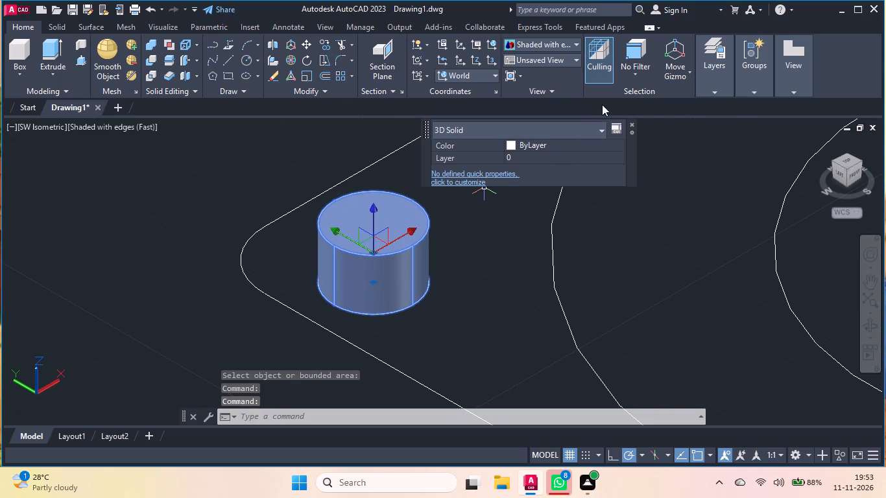
double_click(632, 121)
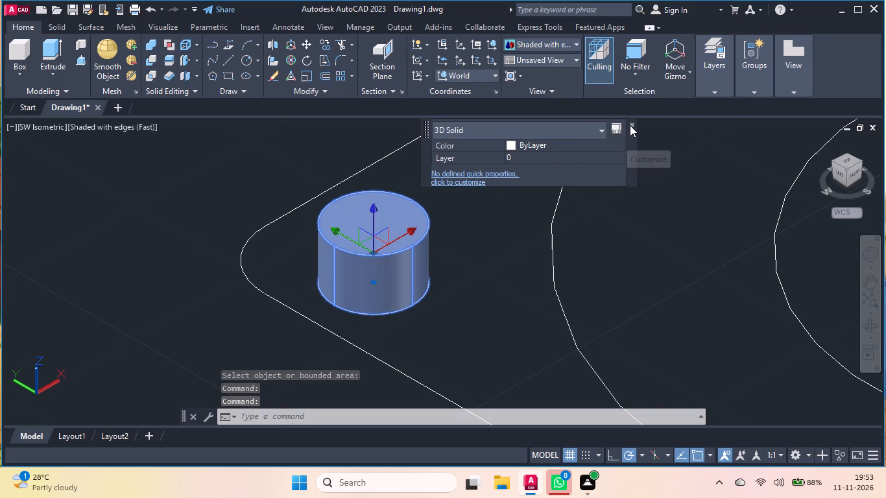
double_click(630, 125)
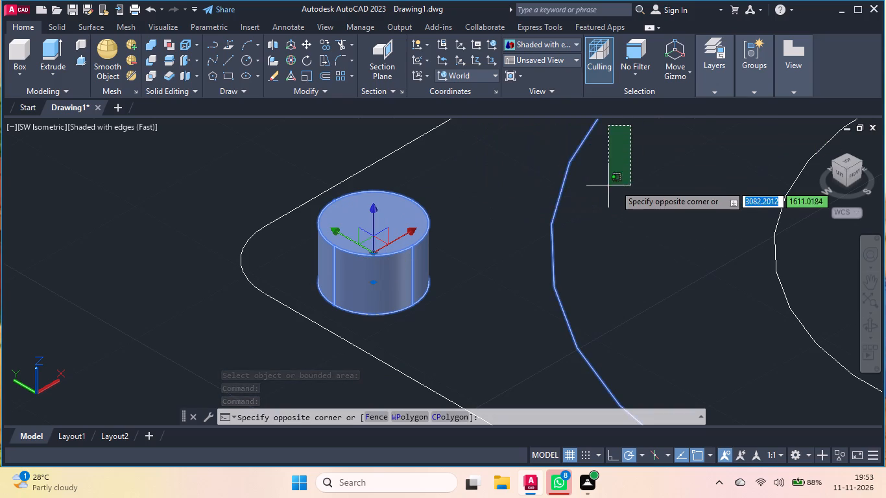
key("Escape")
key("Escape")
double_click(369, 239)
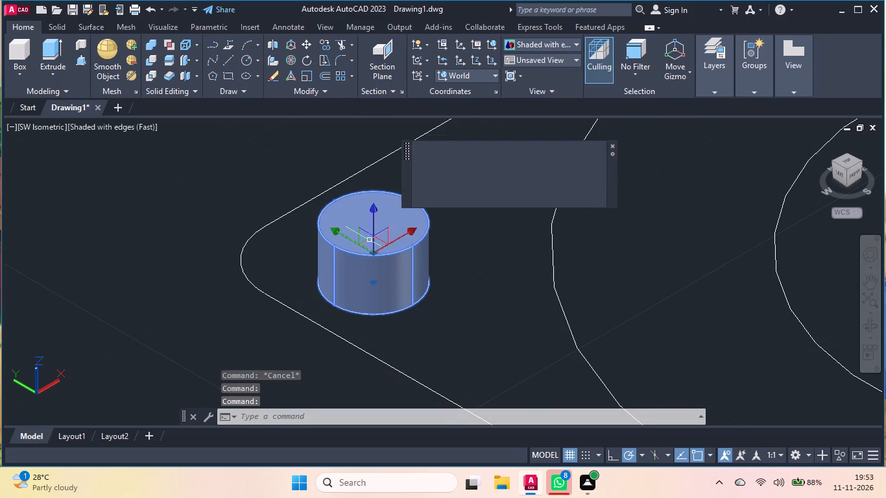
left_click(612, 146)
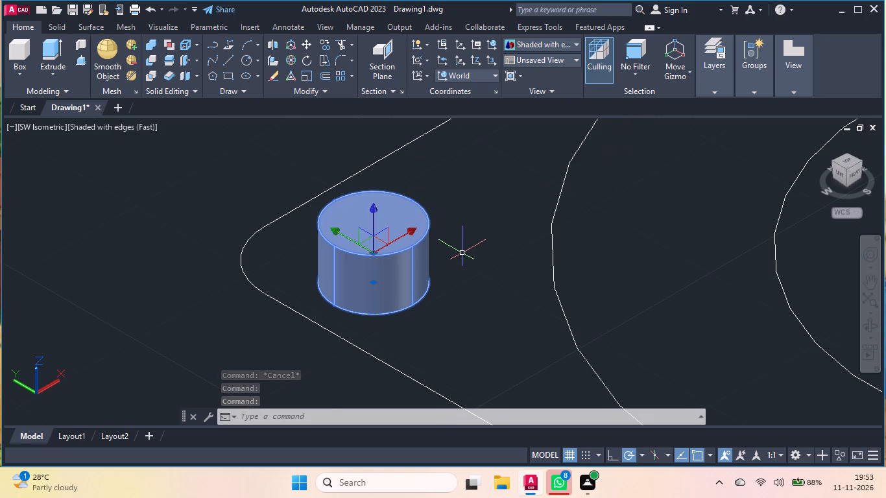
key("Delete")
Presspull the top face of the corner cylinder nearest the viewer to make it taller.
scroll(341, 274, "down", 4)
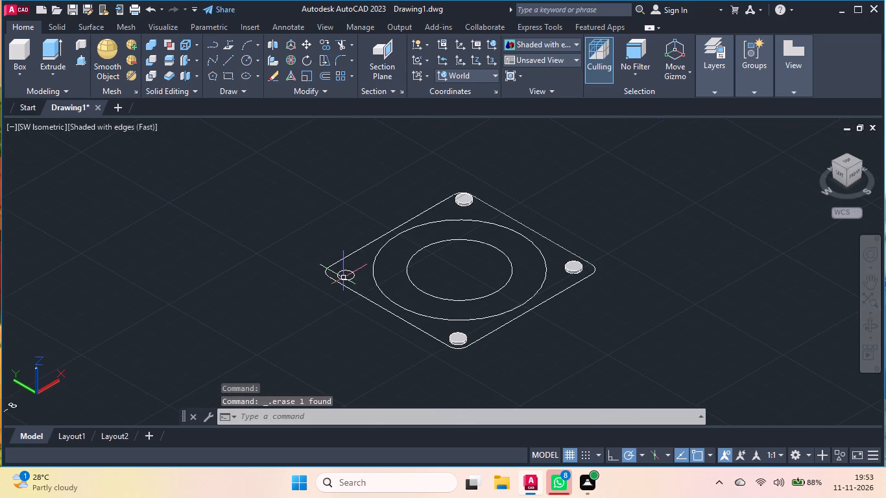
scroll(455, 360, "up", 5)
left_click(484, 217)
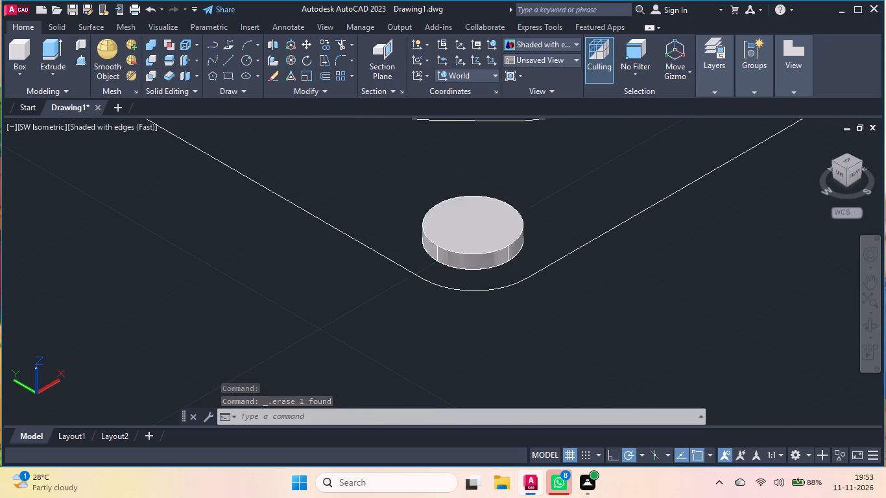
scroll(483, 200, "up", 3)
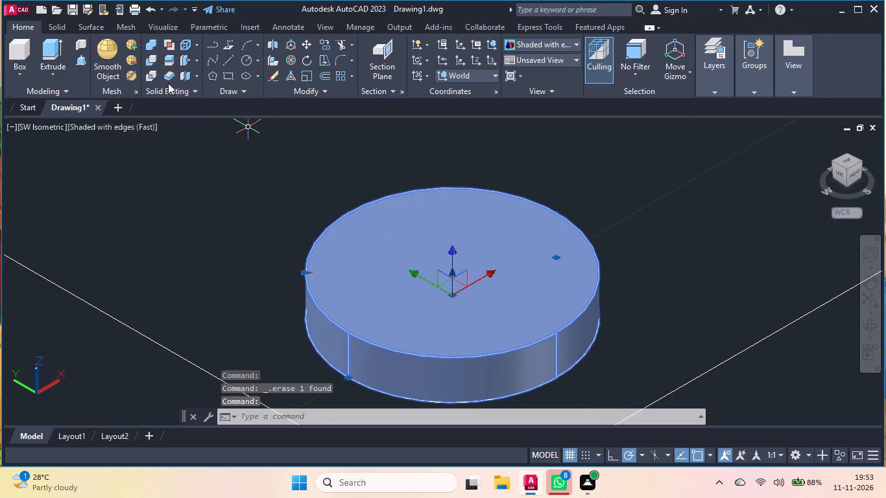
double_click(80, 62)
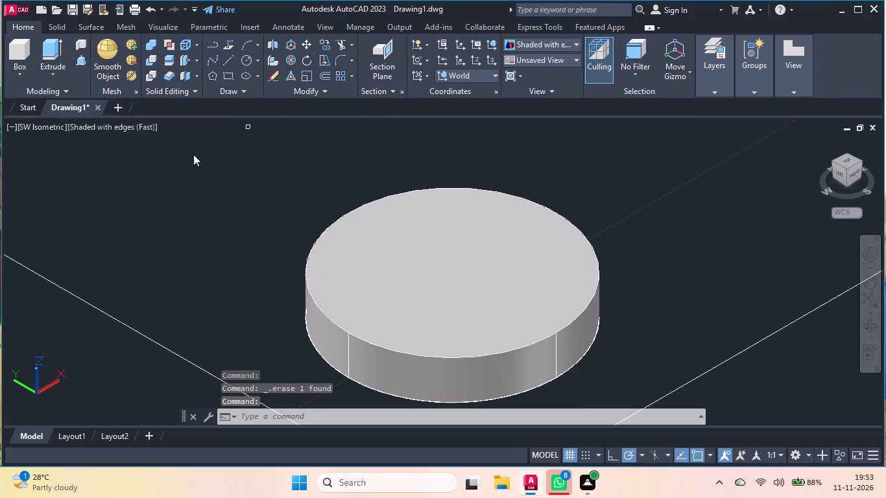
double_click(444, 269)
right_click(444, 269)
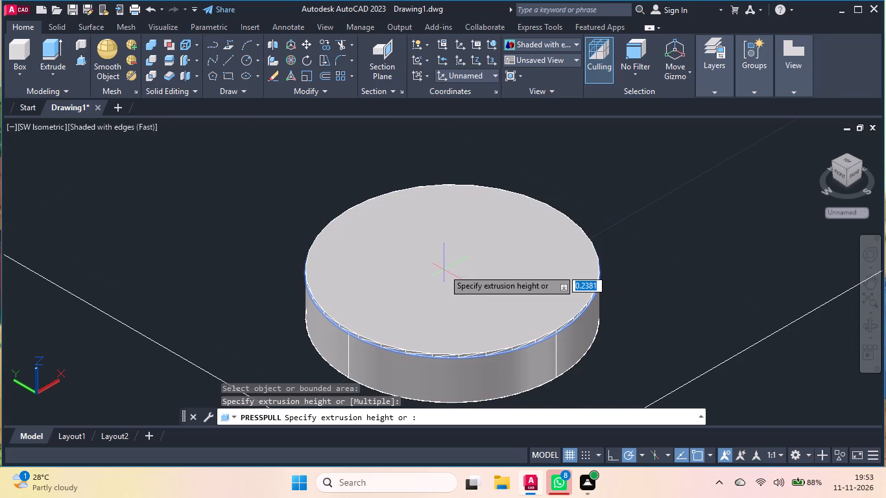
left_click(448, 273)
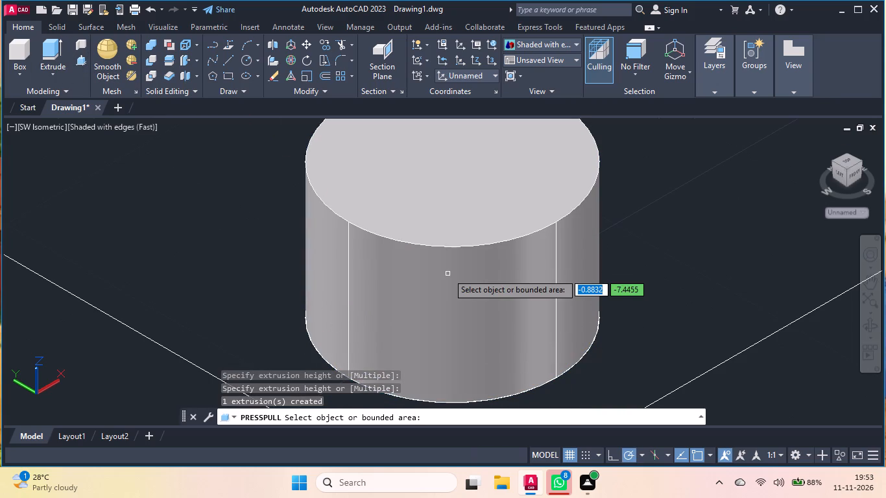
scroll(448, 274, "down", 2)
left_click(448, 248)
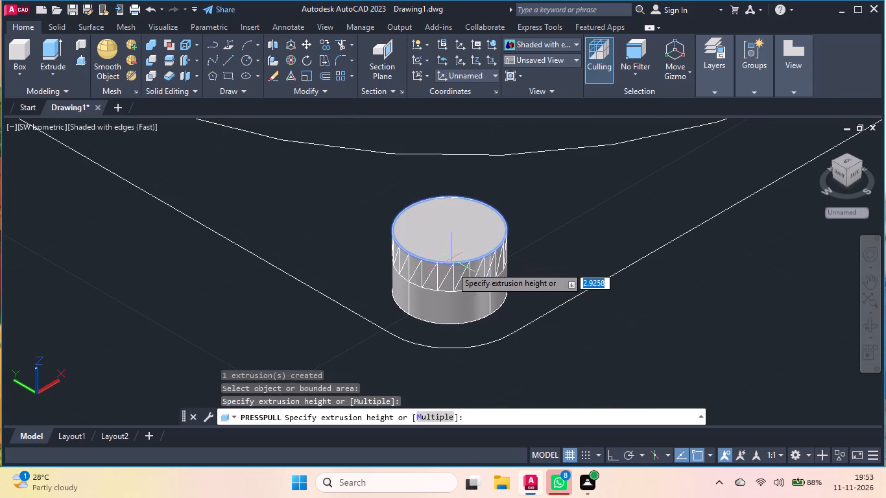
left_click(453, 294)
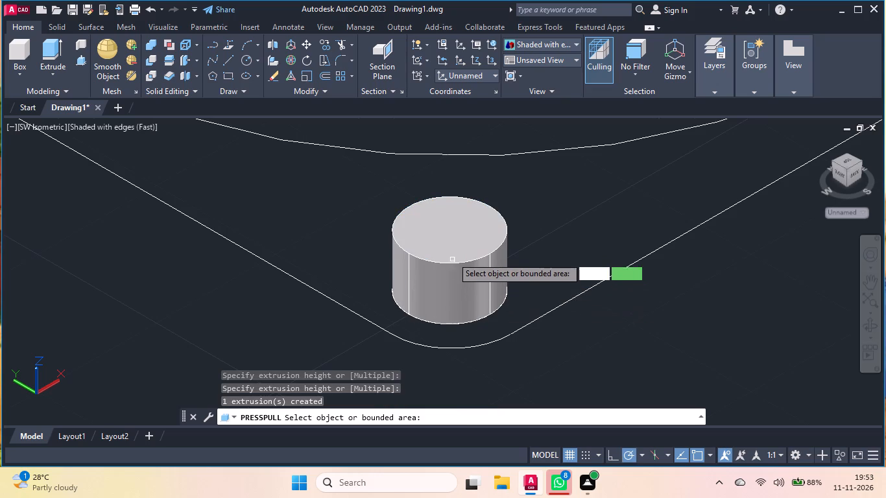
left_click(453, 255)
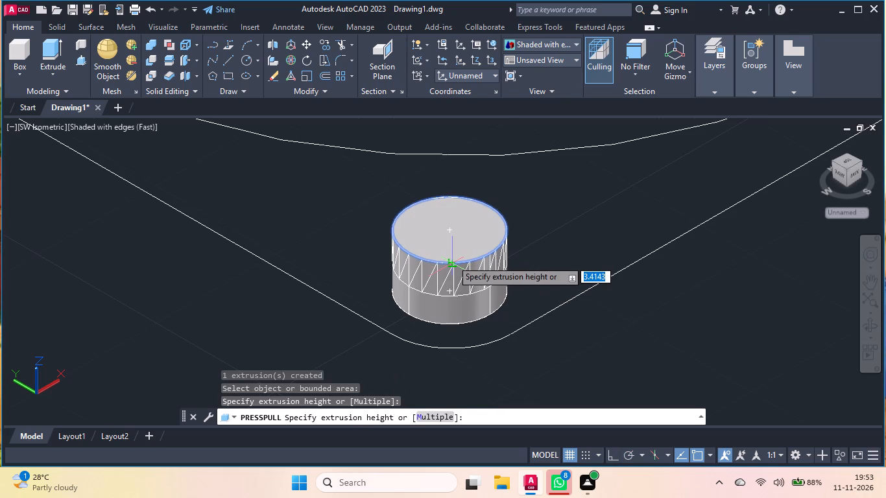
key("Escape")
Delete the corner cylinder nearest the viewer, keeping its hole circle.
left_click(455, 269)
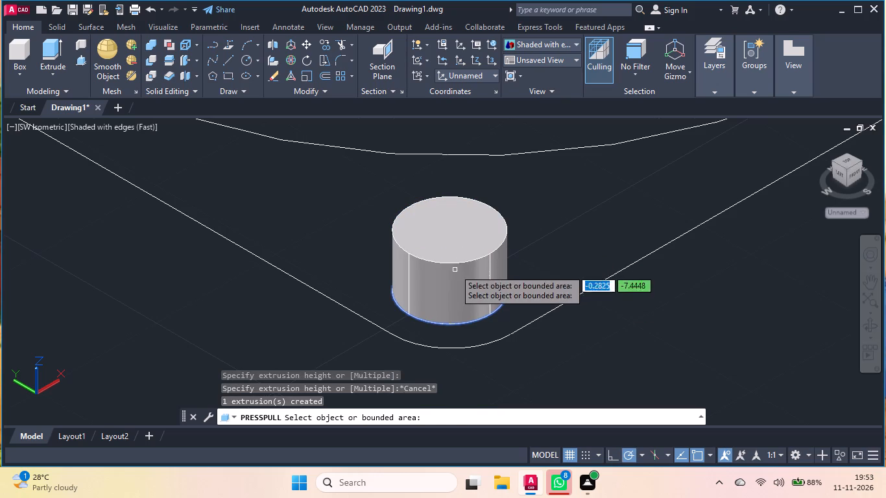
key("Delete")
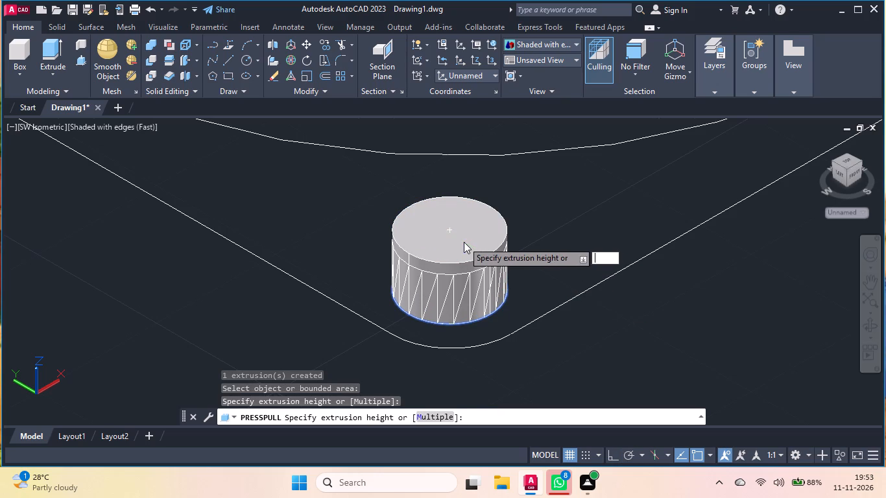
key("Escape")
left_click(476, 244)
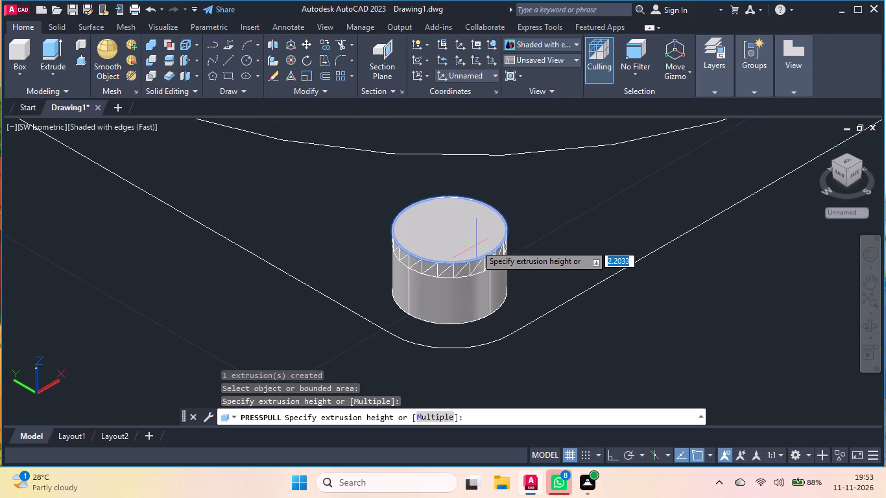
key("Escape")
key("Escape")
double_click(499, 239)
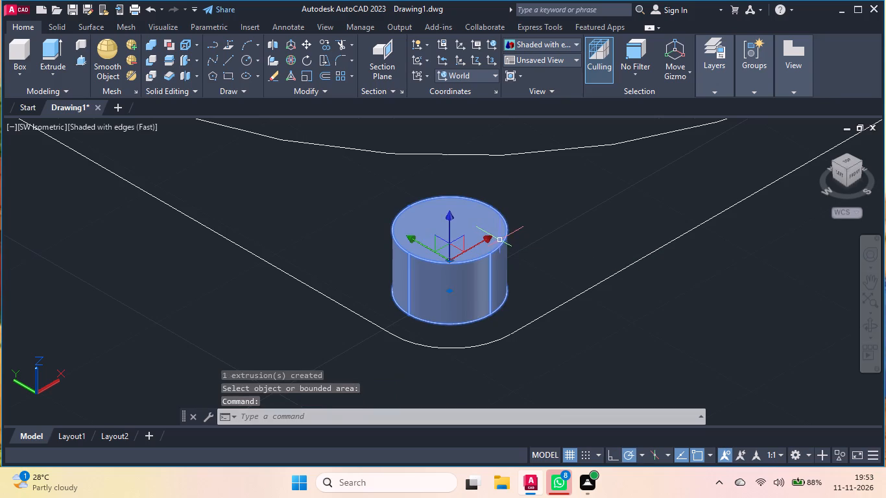
key("Delete")
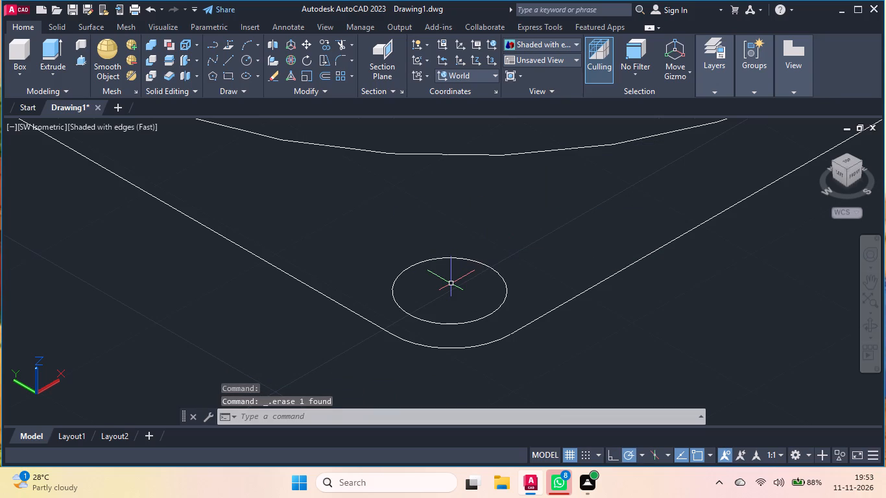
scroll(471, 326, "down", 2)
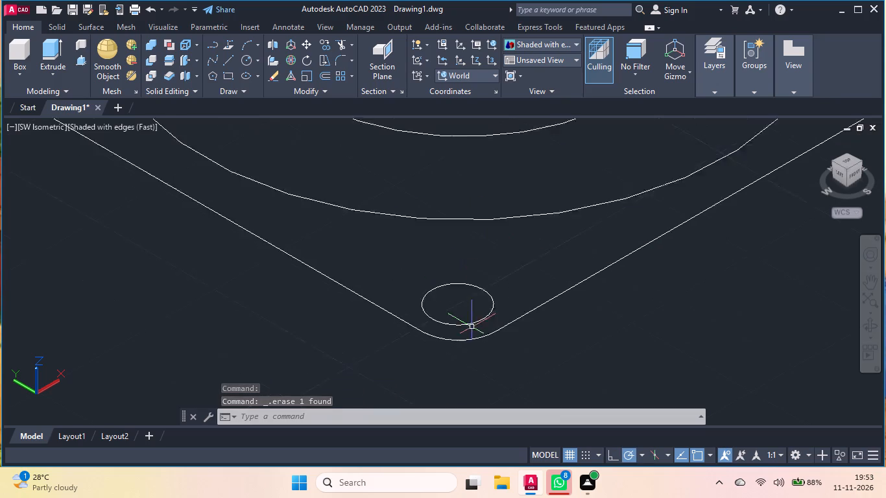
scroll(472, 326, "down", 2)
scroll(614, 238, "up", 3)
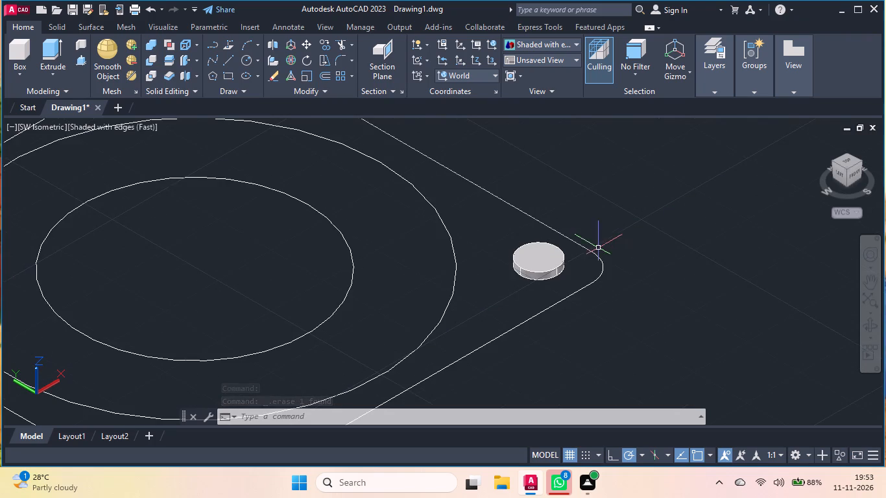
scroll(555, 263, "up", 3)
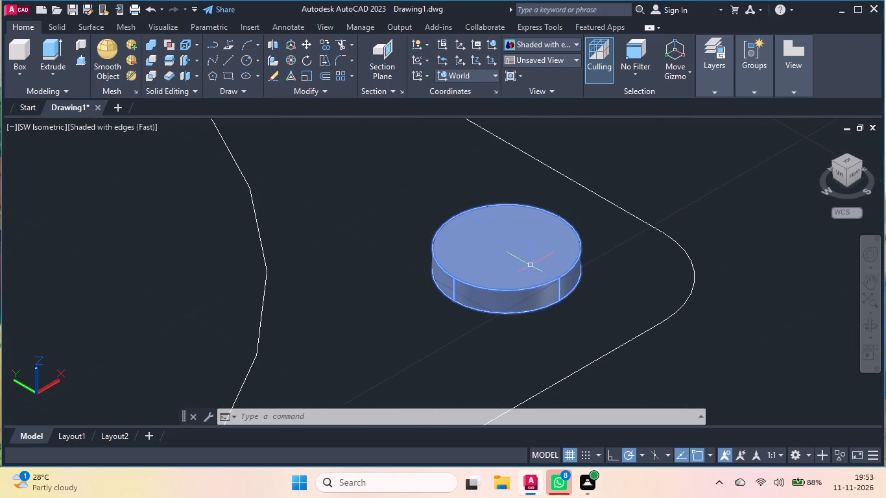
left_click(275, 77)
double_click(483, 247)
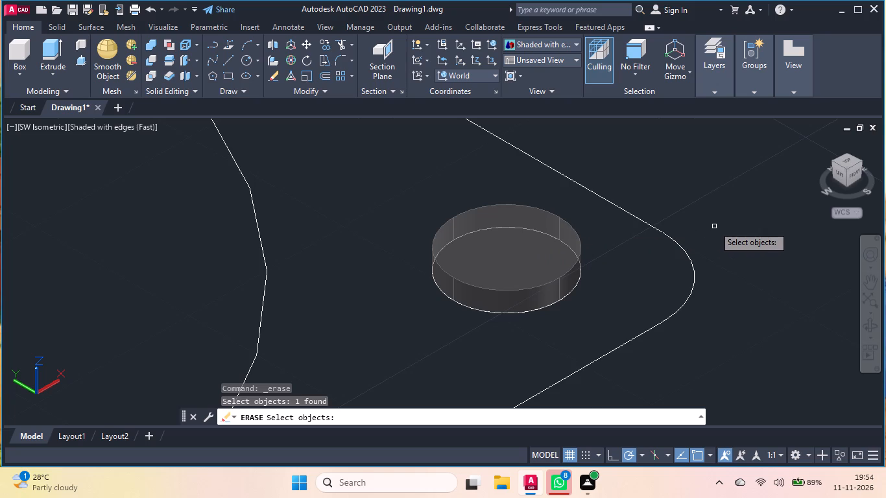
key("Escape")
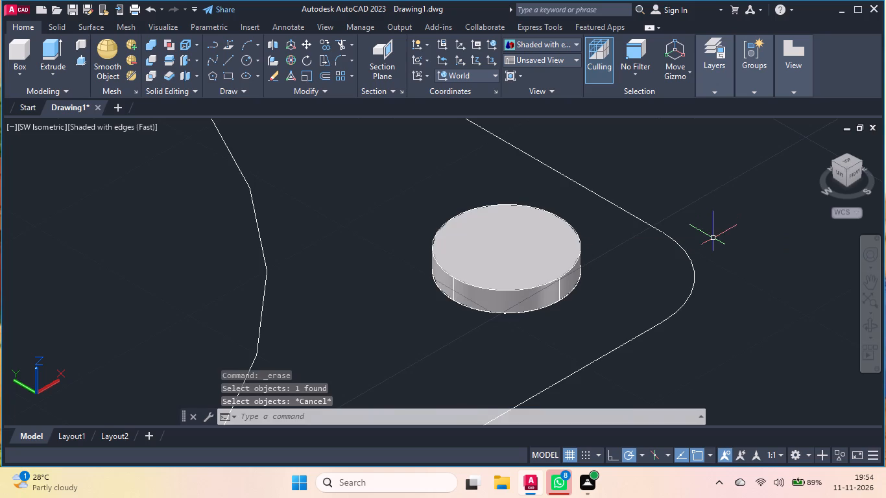
Select the whole plate geometry: the outline, both concentric circles, the corner hole circles and the remaining cylinders.
scroll(712, 244, "down", 4)
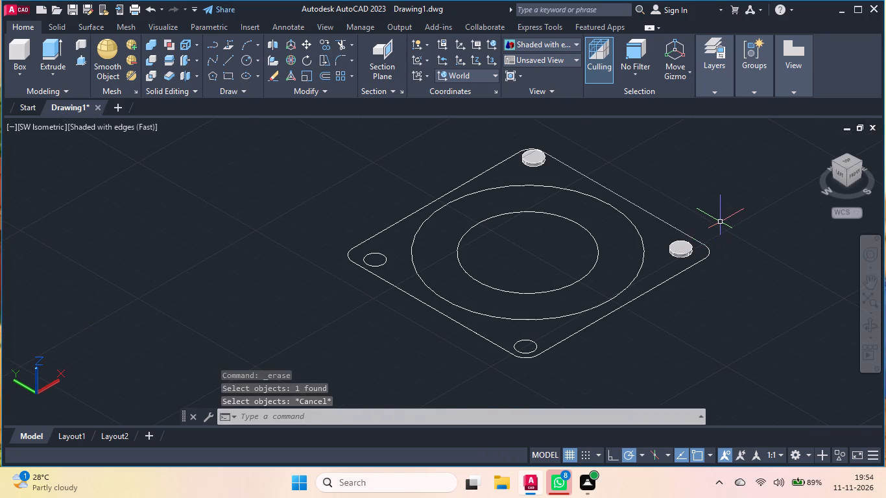
scroll(721, 221, "down", 1)
left_click(726, 185)
left_click(462, 317)
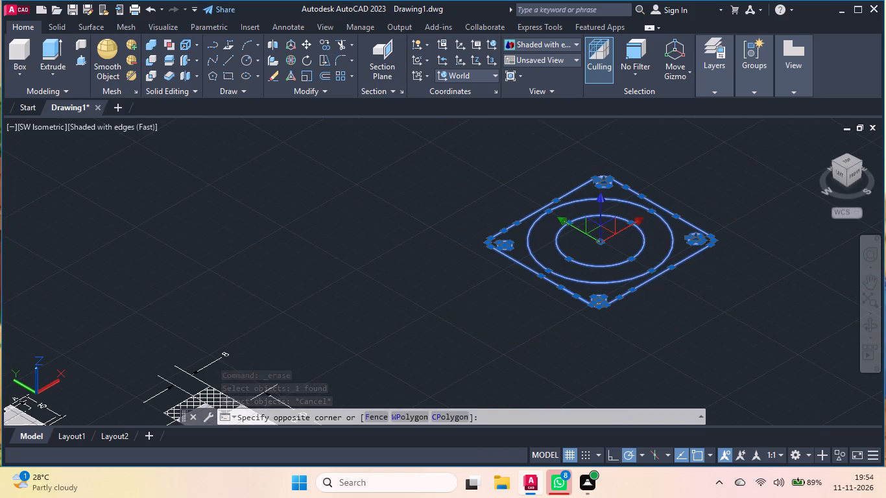
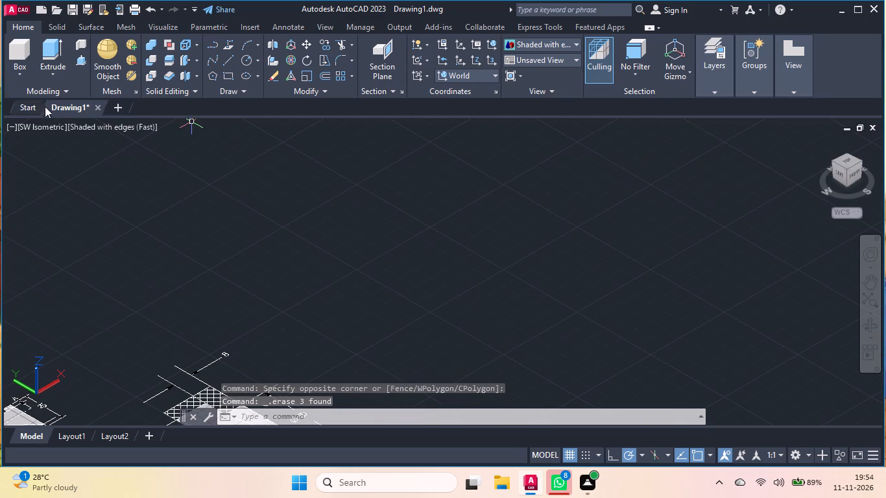
Set the viewport to the Top view with the 2D Wireframe visual style.
left_click(32, 125)
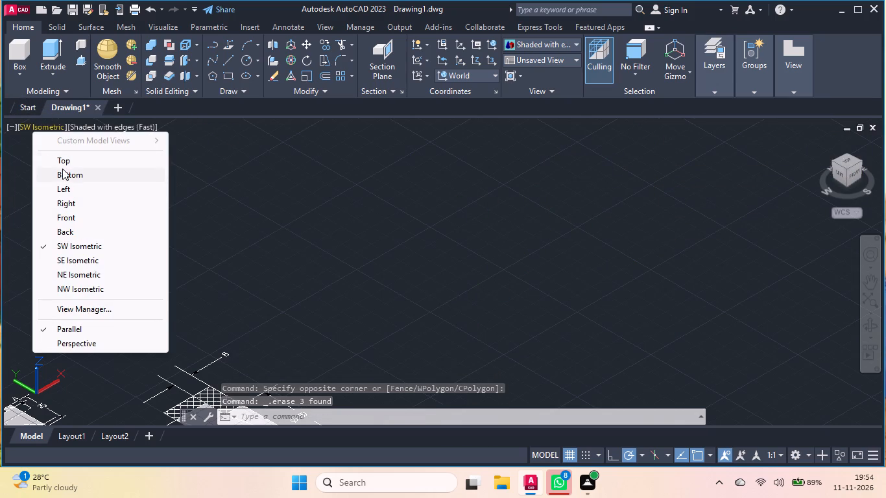
double_click(64, 159)
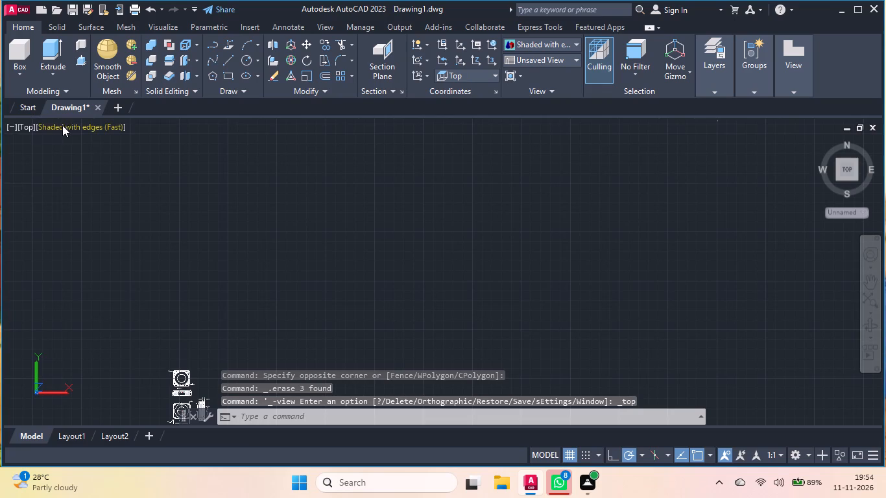
left_click(67, 125)
left_click(99, 156)
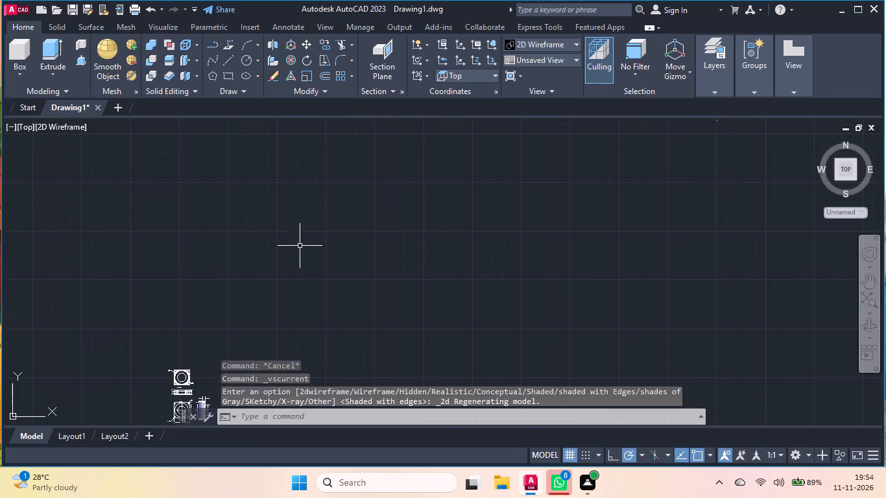
Switch the workspace from 3D Modeling to Drafting & Annotation.
double_click(809, 454)
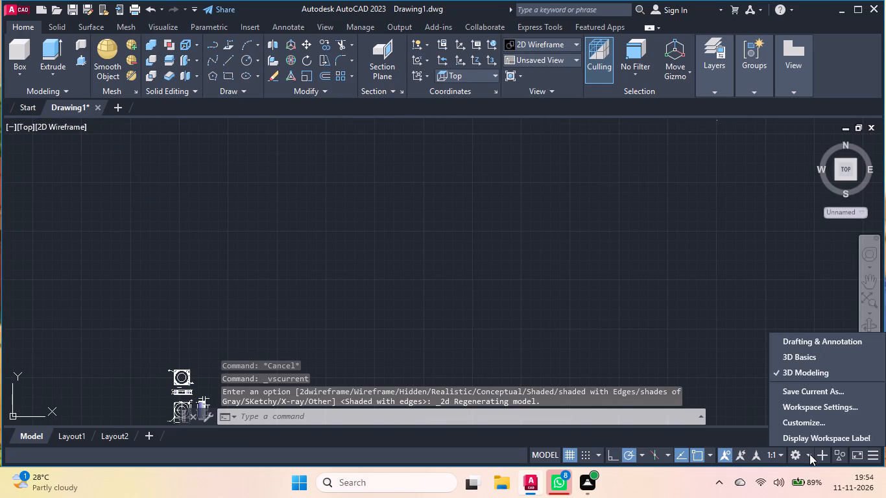
left_click(796, 342)
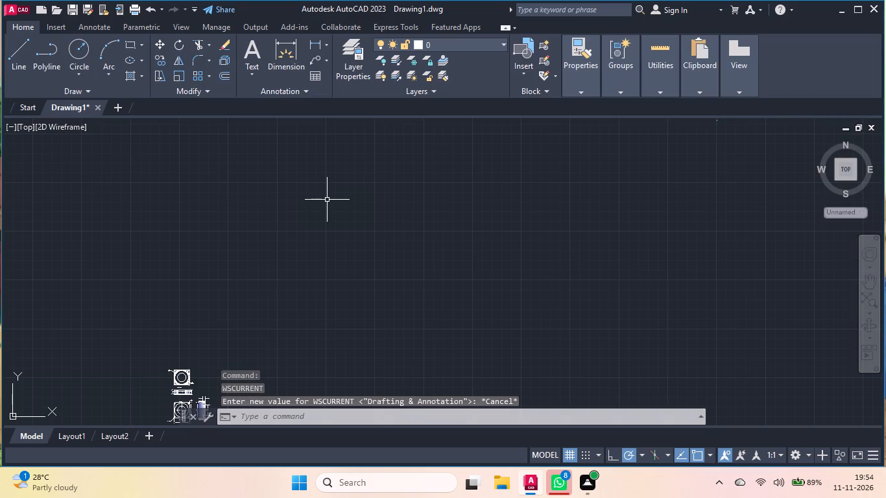
Turn off command log file recording with LOGFILEOFF.
scroll(410, 213, "down", 4)
scroll(320, 292, "up", 1)
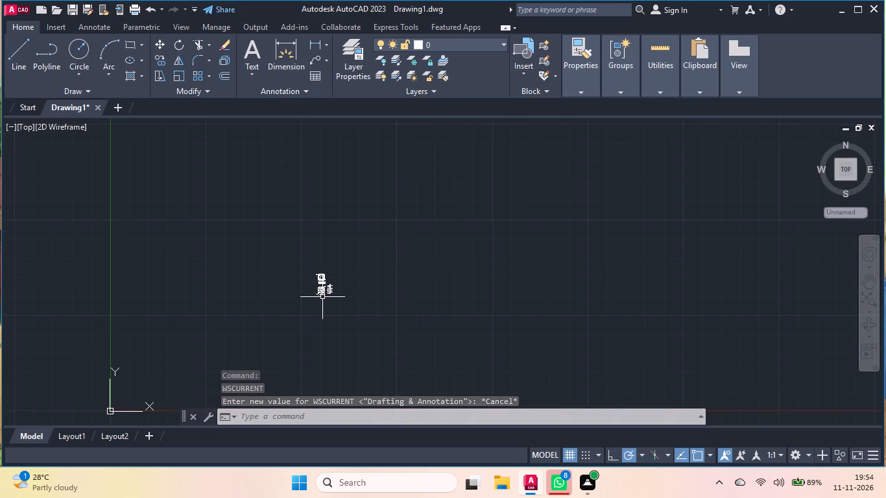
scroll(320, 292, "up", 3)
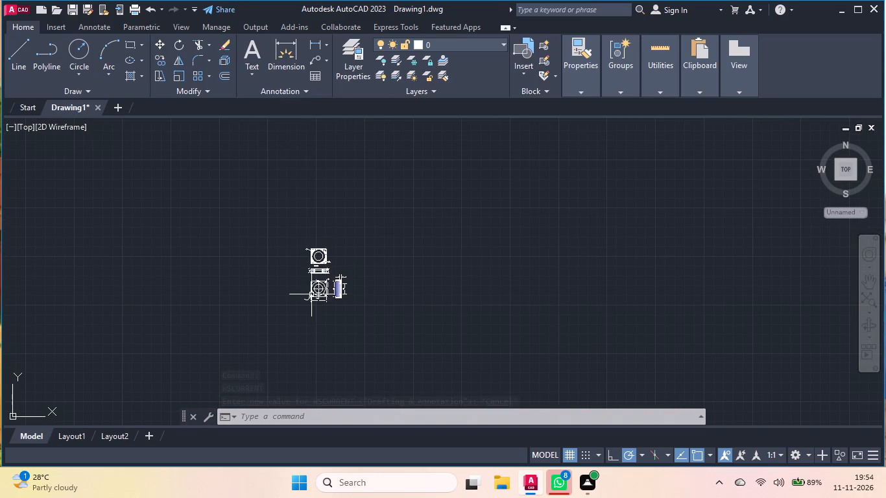
scroll(311, 294, "up", 4)
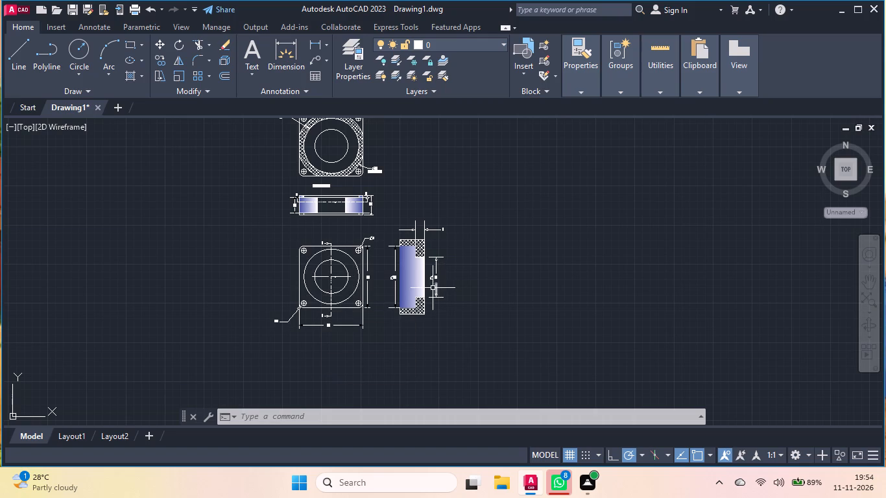
scroll(364, 304, "down", 1)
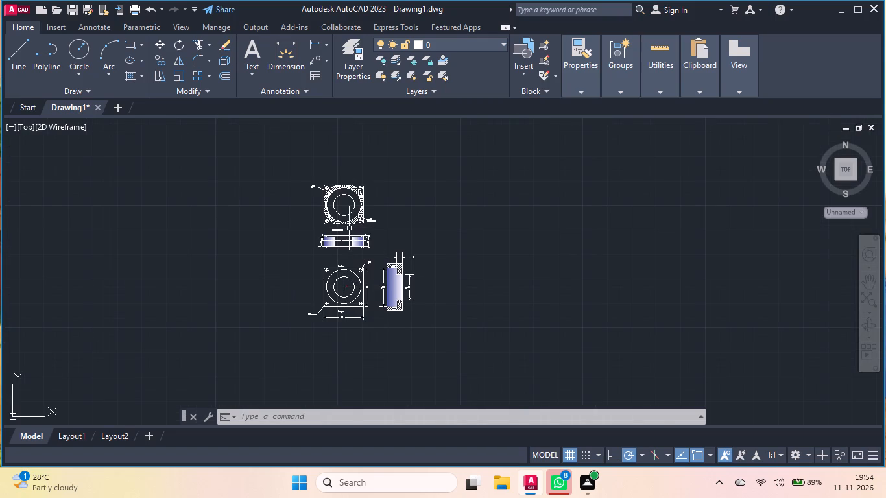
scroll(349, 228, "up", 1)
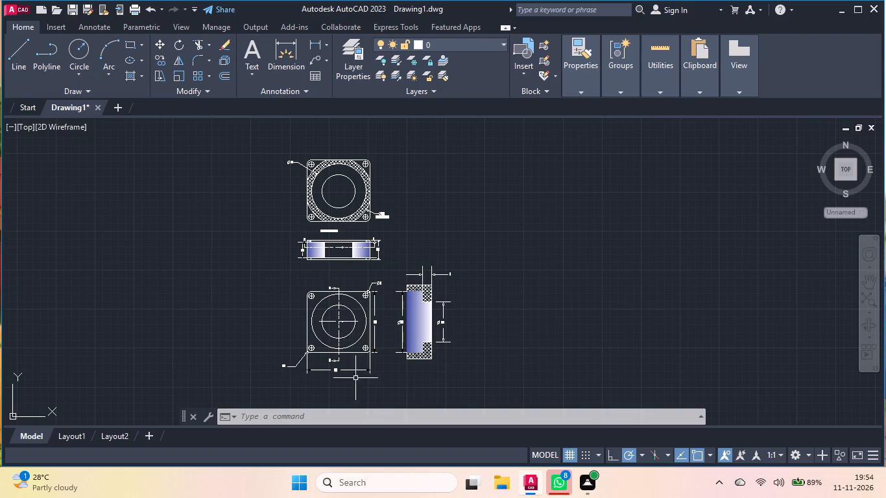
left_click(349, 418)
type("lo")
key("g")
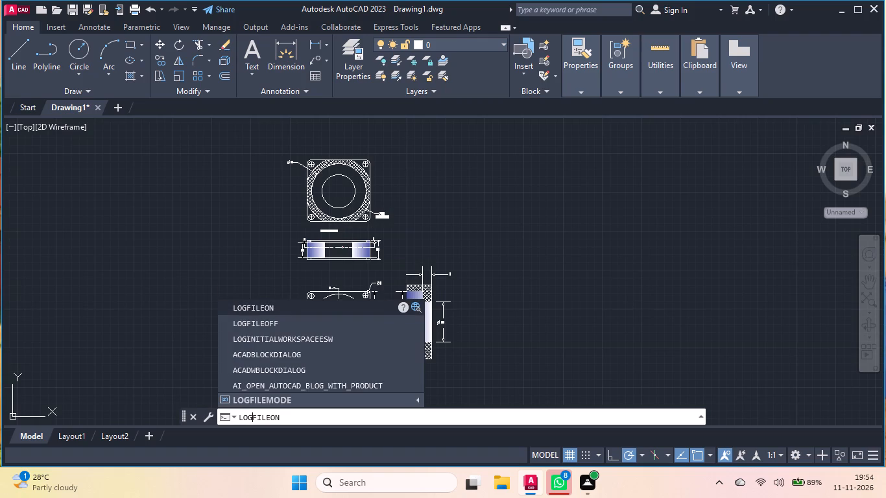
left_click(281, 322)
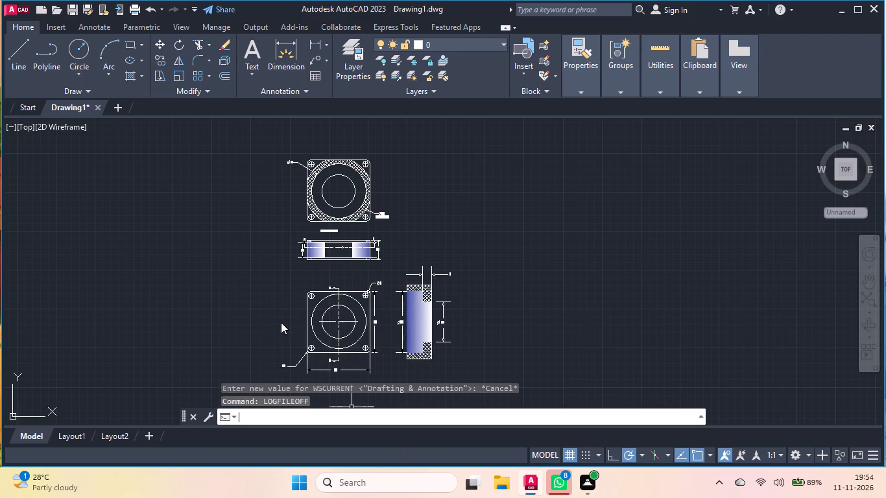
Save the drawing as 25 in the Documents folder.
key("ctrl+s")
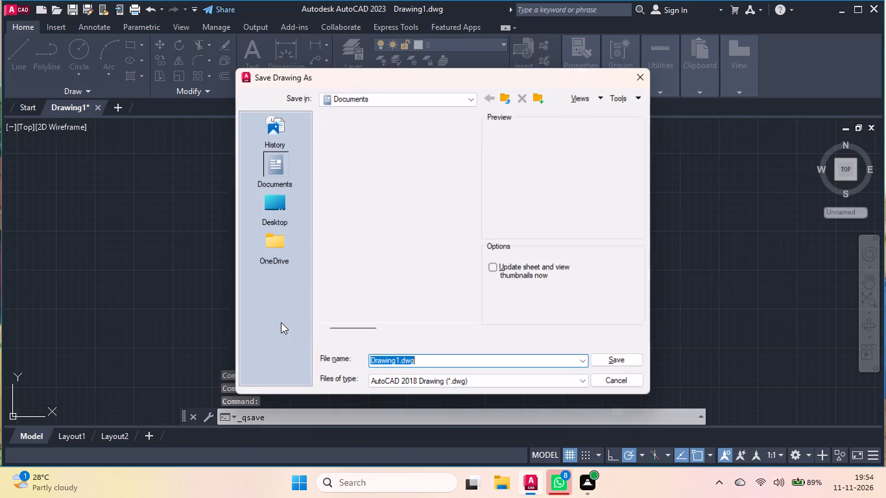
left_click(279, 168)
scroll(359, 252, "down", 3)
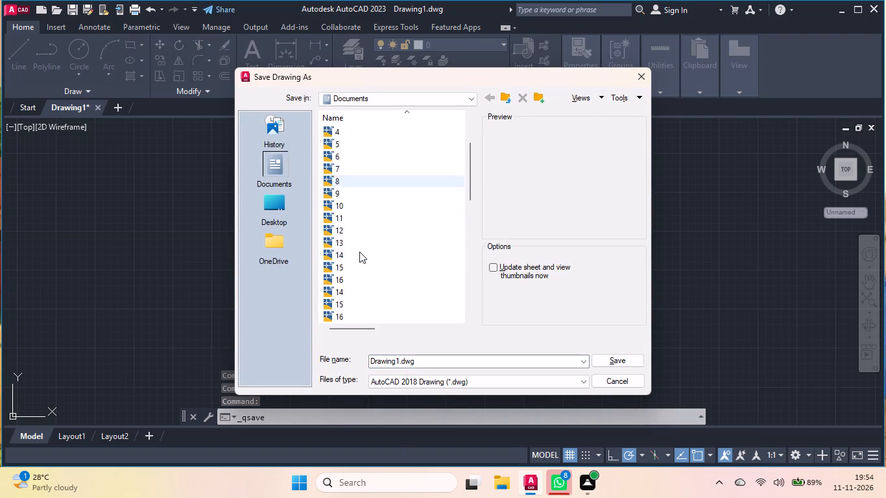
scroll(359, 252, "down", 6)
scroll(359, 252, "up", 3)
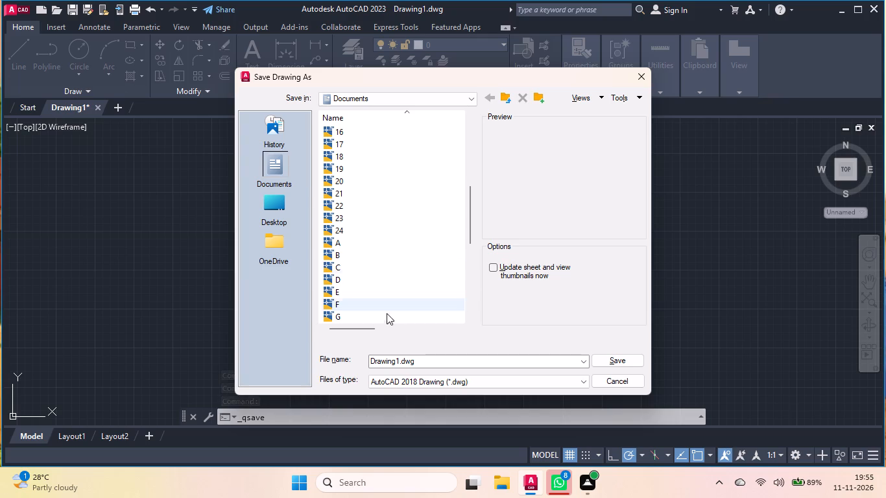
left_click(429, 361)
key("space")
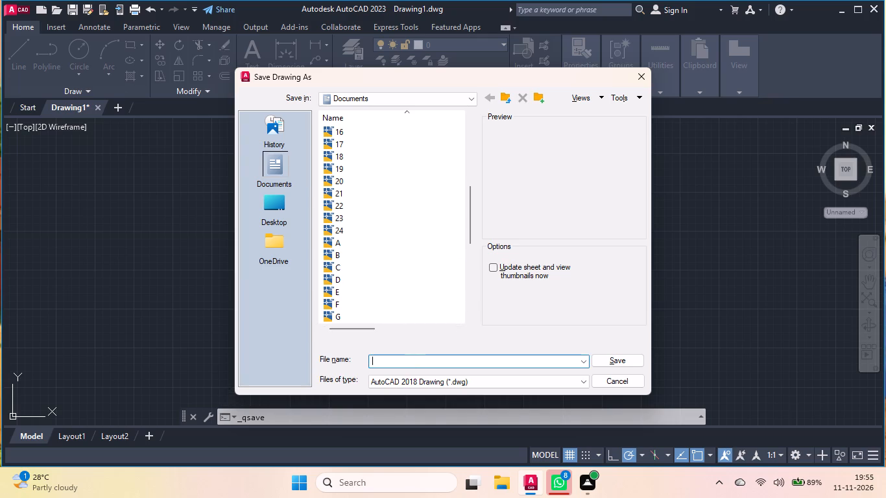
type("25")
key("Return")
key("0")
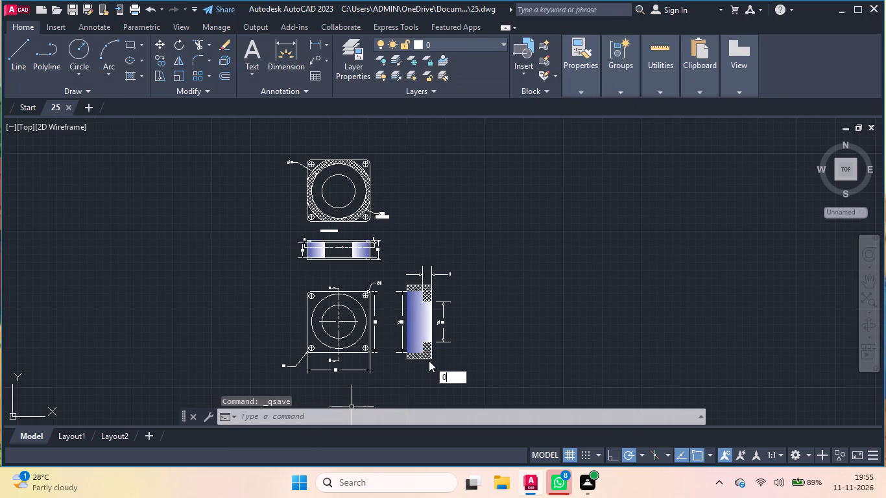
key("BackSpace")
Set up a plot with the DWG To PDF.pc3 plotter and a plot window enclosing all four plate views.
type("plot")
key("Return")
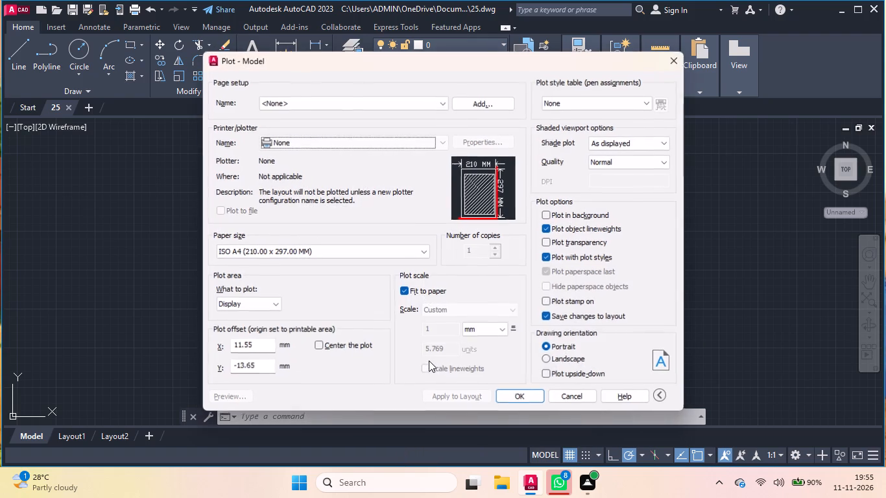
left_click(440, 147)
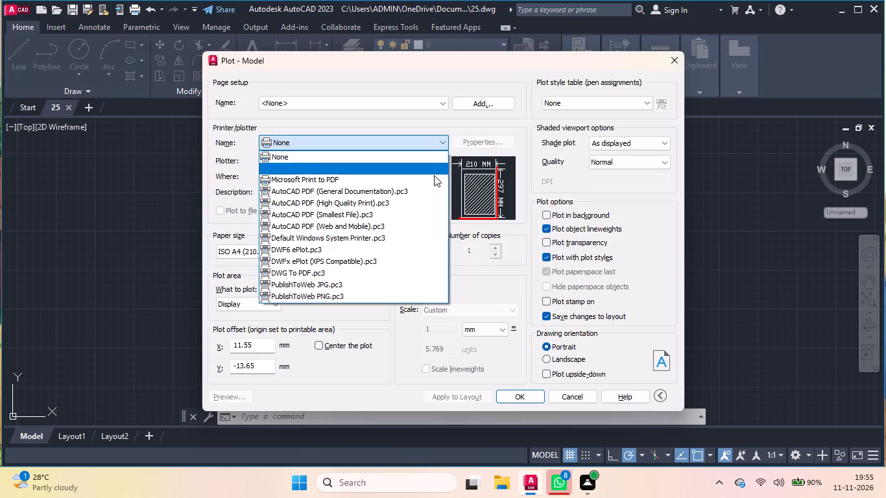
left_click(422, 269)
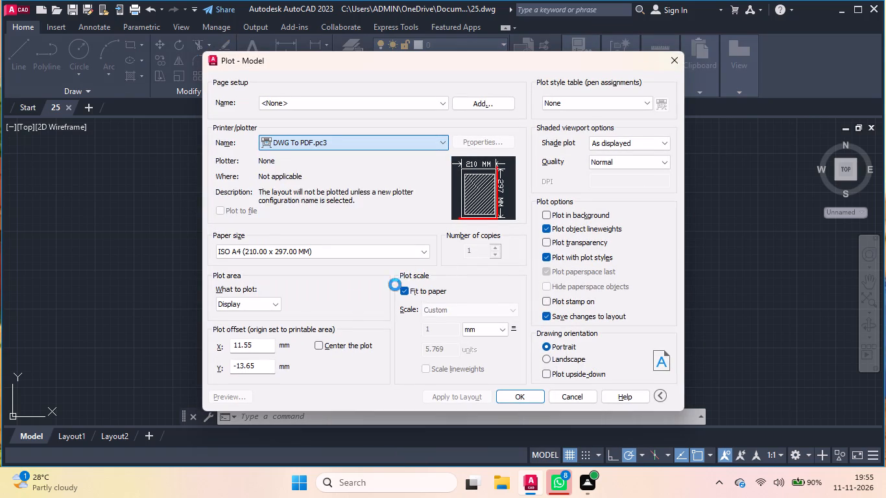
left_click(276, 303)
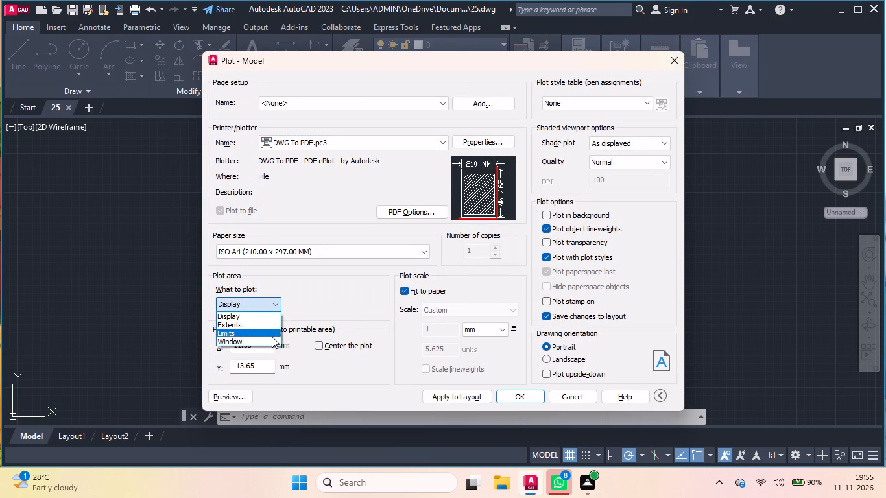
left_click(271, 338)
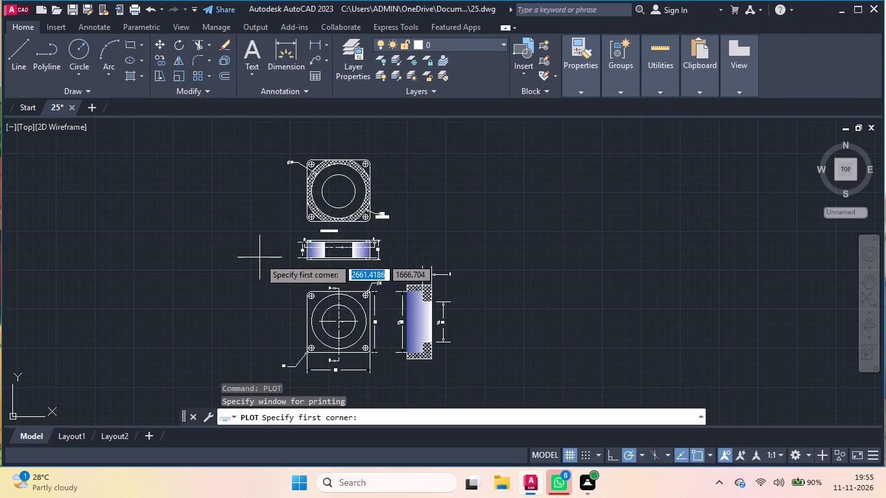
scroll(259, 258, "down", 1)
left_click(237, 177)
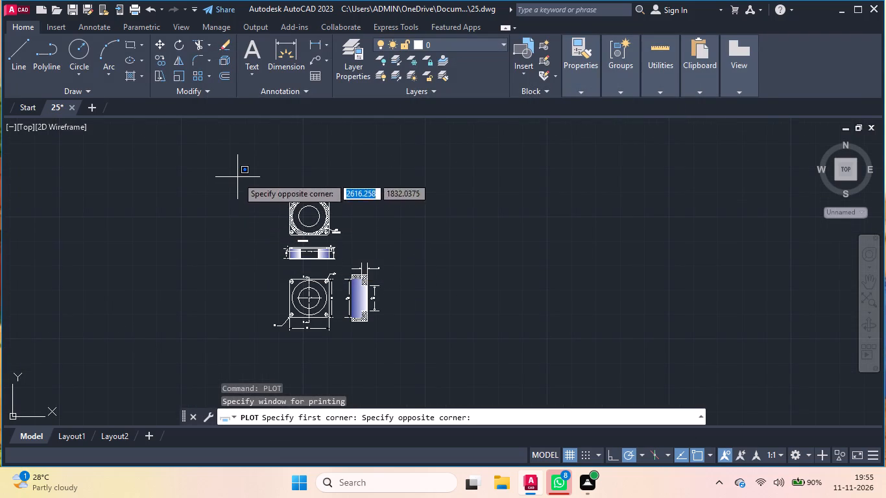
left_click(413, 370)
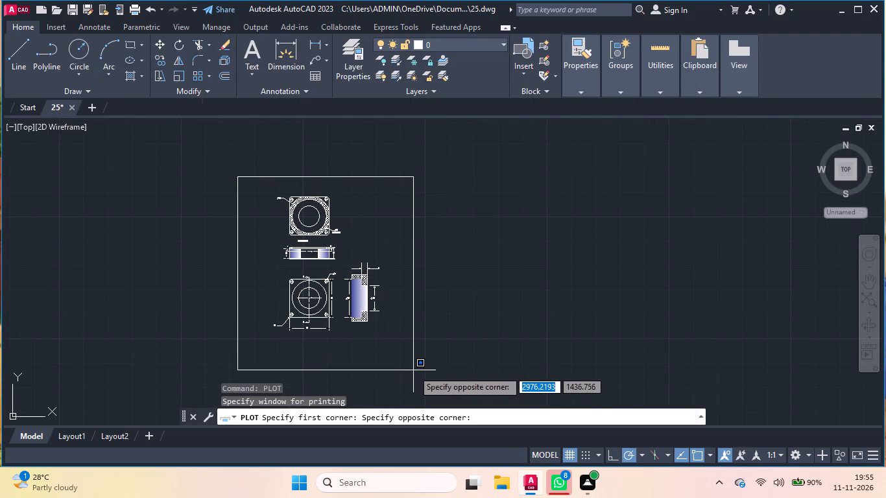
Plot to a PDF named 25 in Documents, check the plotted sheet, and return to the drawing.
double_click(510, 394)
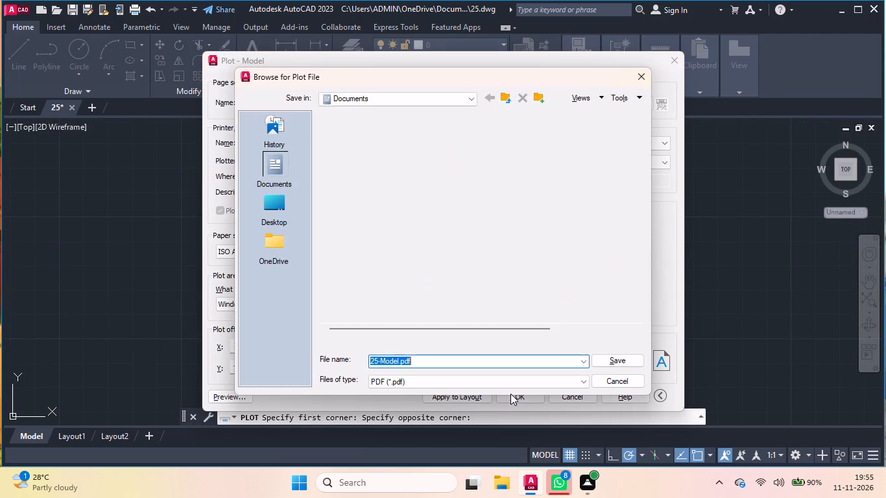
double_click(490, 361)
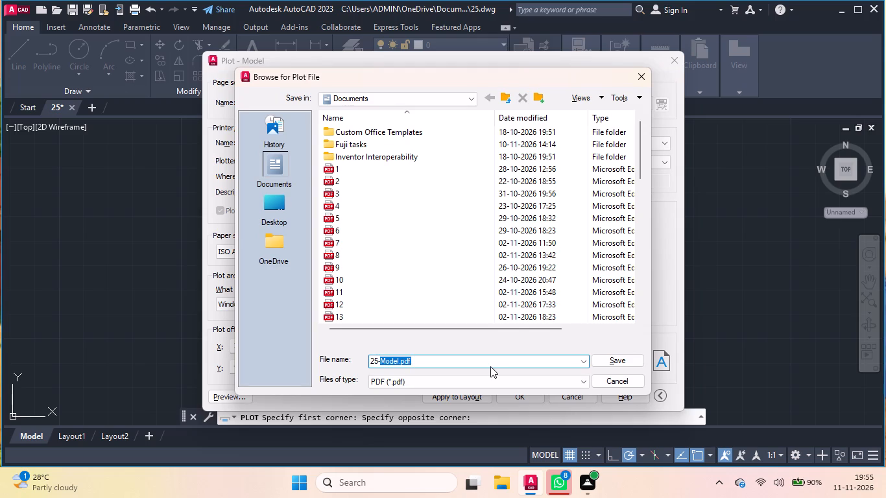
key("BackSpace")
key("BackSpace")
key("Return")
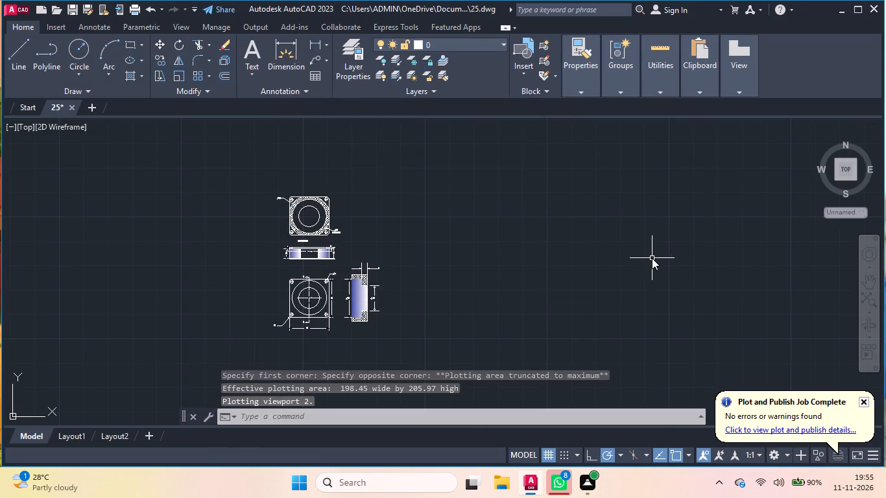
scroll(431, 302, "down", 6)
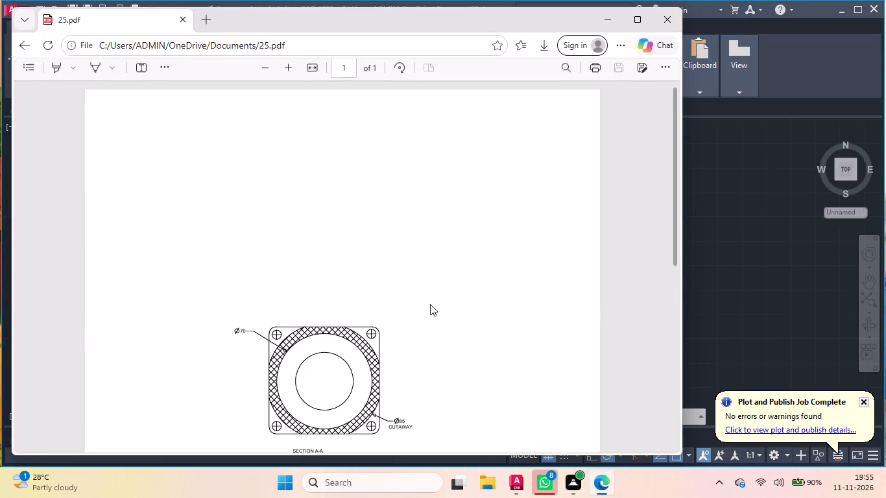
scroll(342, 369, "down", 6)
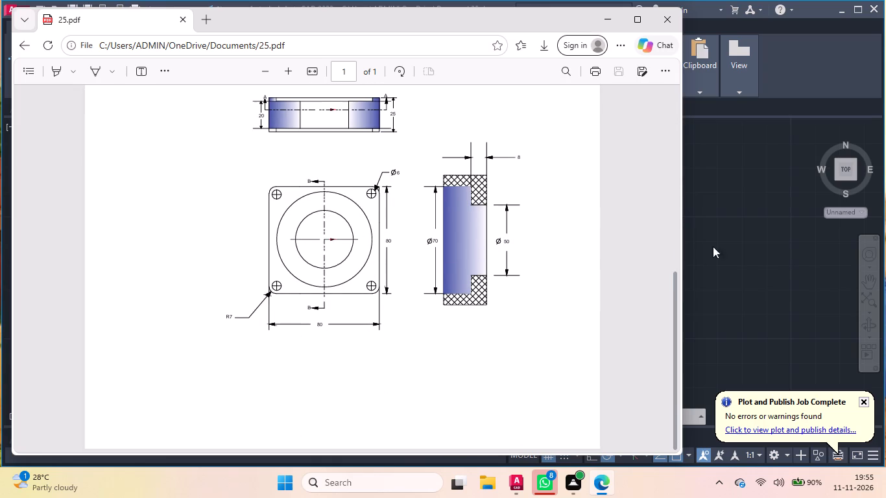
left_click(743, 238)
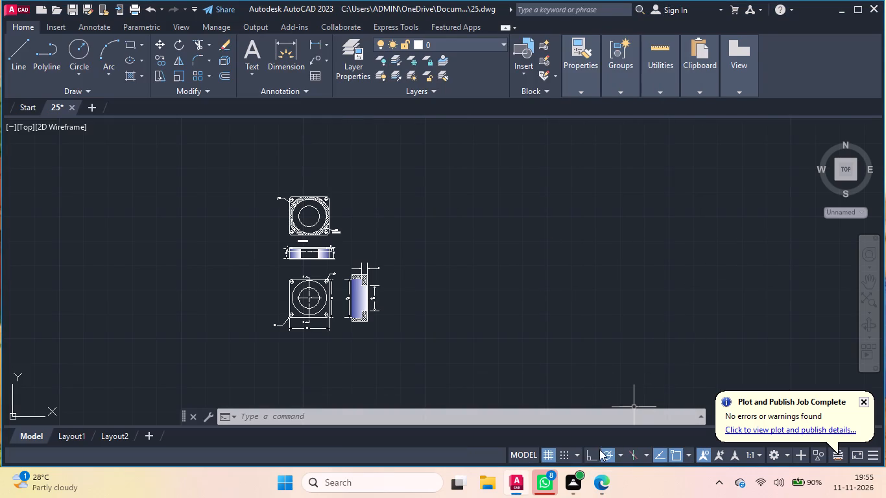